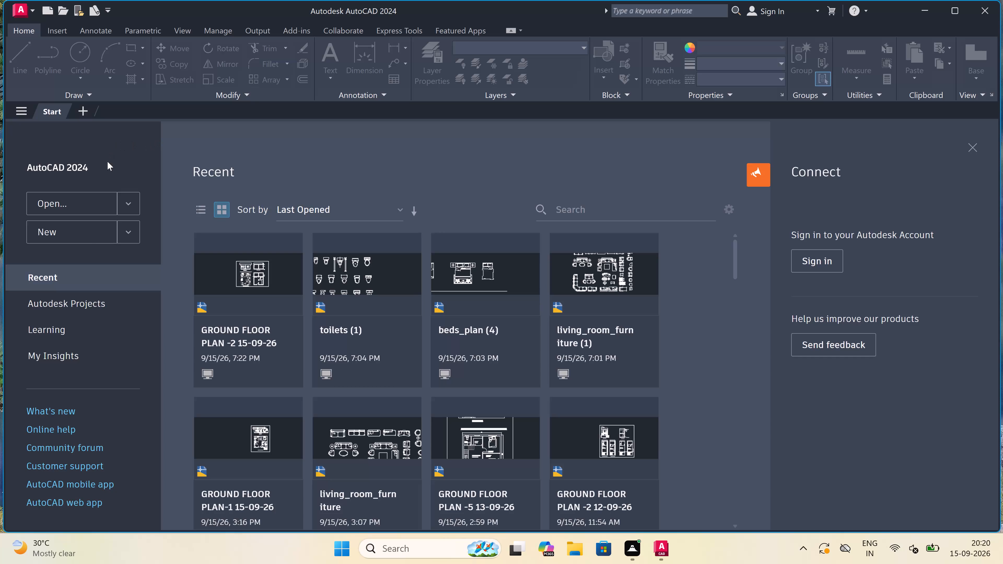
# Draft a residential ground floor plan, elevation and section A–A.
# Create a new blank drawing.
pyautogui.click(86, 225)
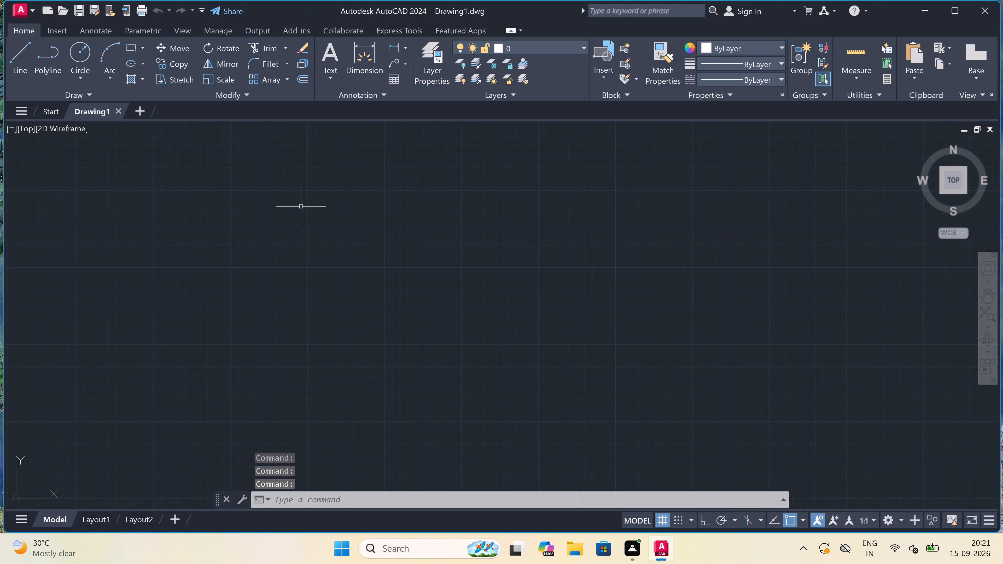
# Configure the drawing units to Engineering length with 0'-0" precision and Inches as the insertion scale.
pyautogui.write('un')
pyautogui.press('space')
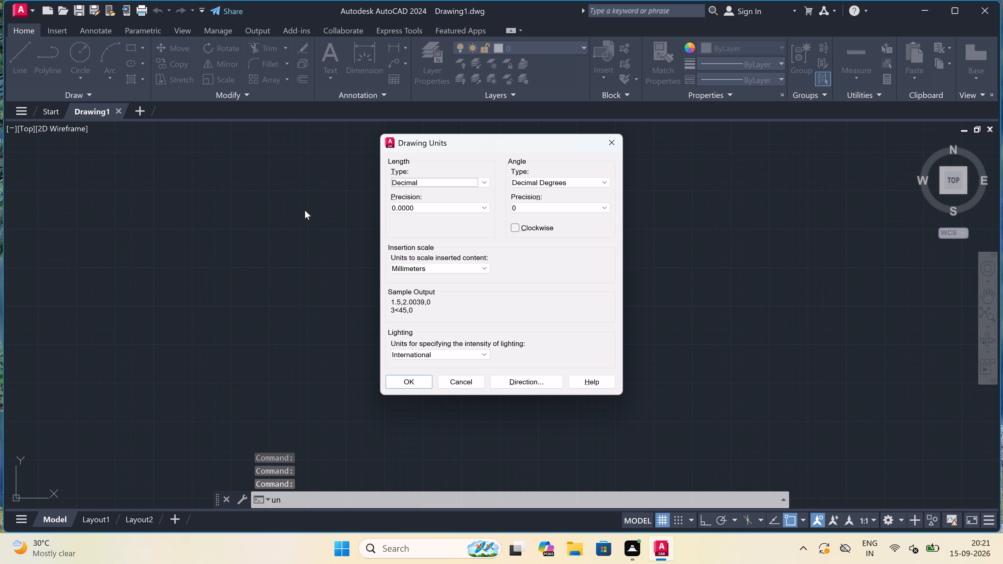
pyautogui.click(418, 184)
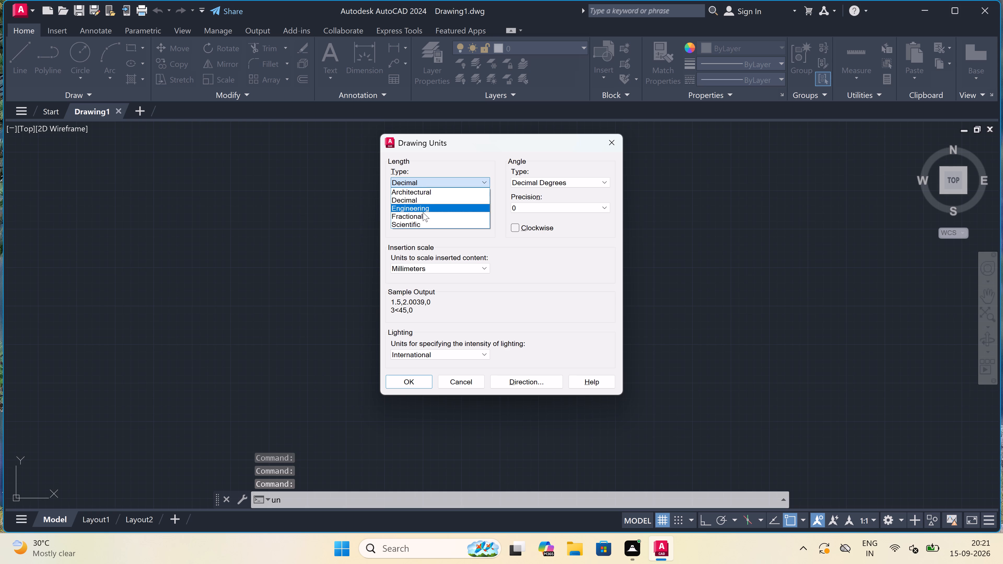
pyautogui.click(424, 209)
pyautogui.click(423, 209)
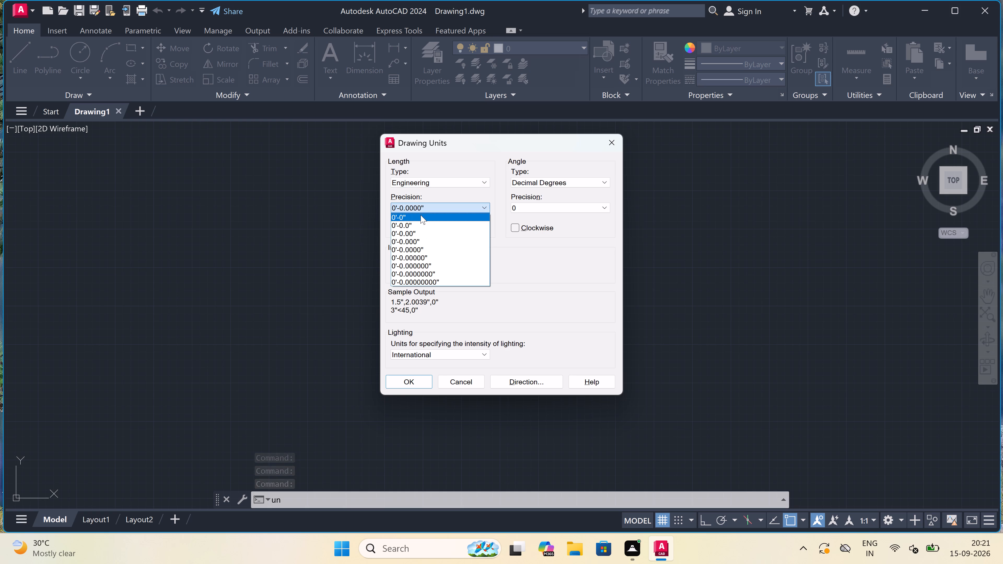
pyautogui.click(421, 216)
pyautogui.click(420, 271)
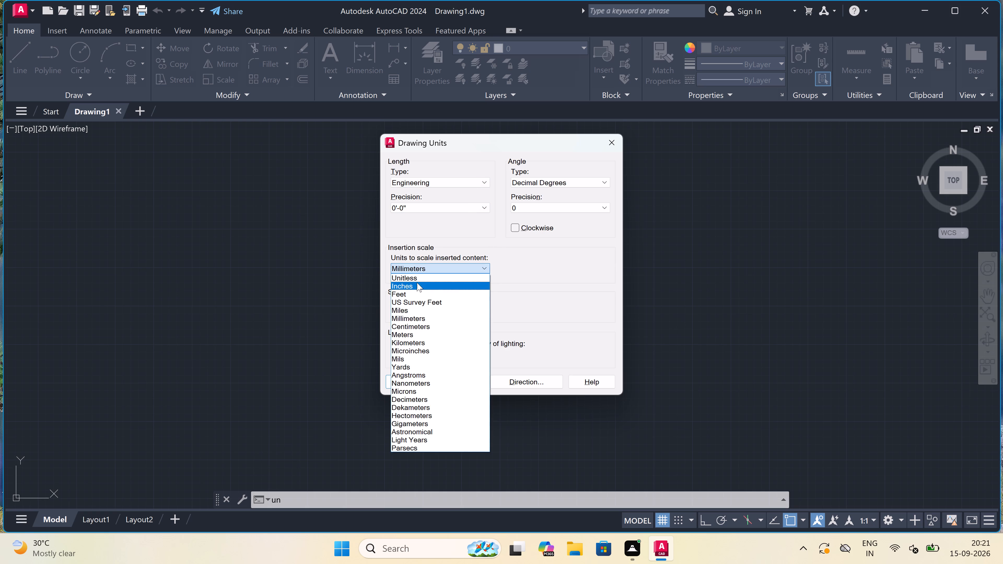
pyautogui.click(413, 286)
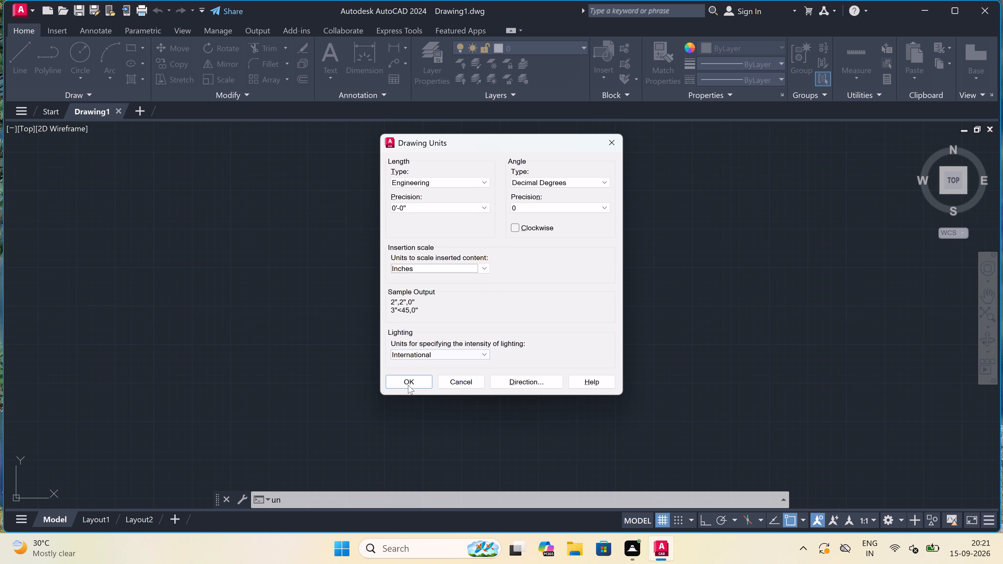
pyautogui.click(407, 384)
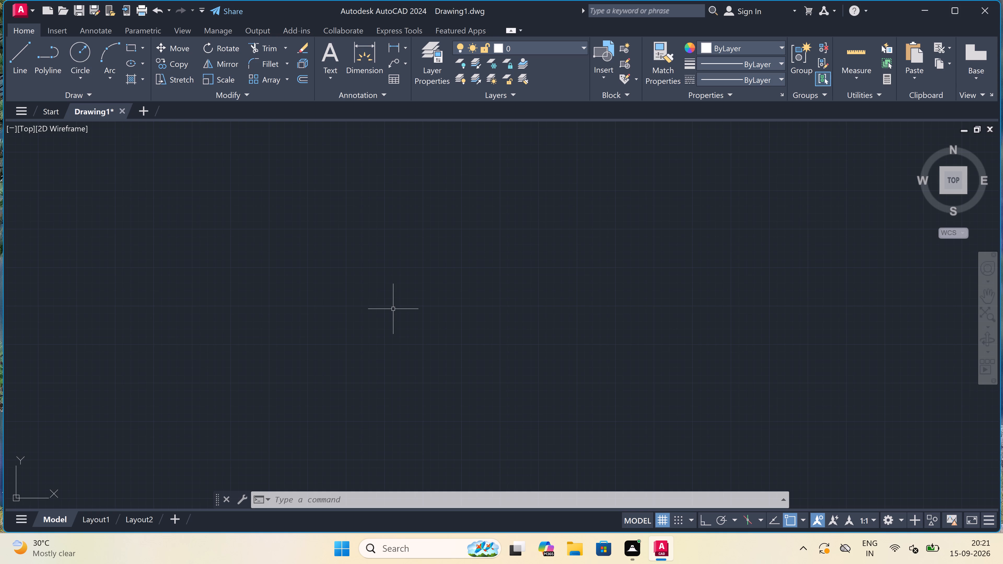
# Draw one vertical and one horizontal construction line through a common point, with Ortho turned on.
pyautogui.write('xl')
pyautogui.press('space')
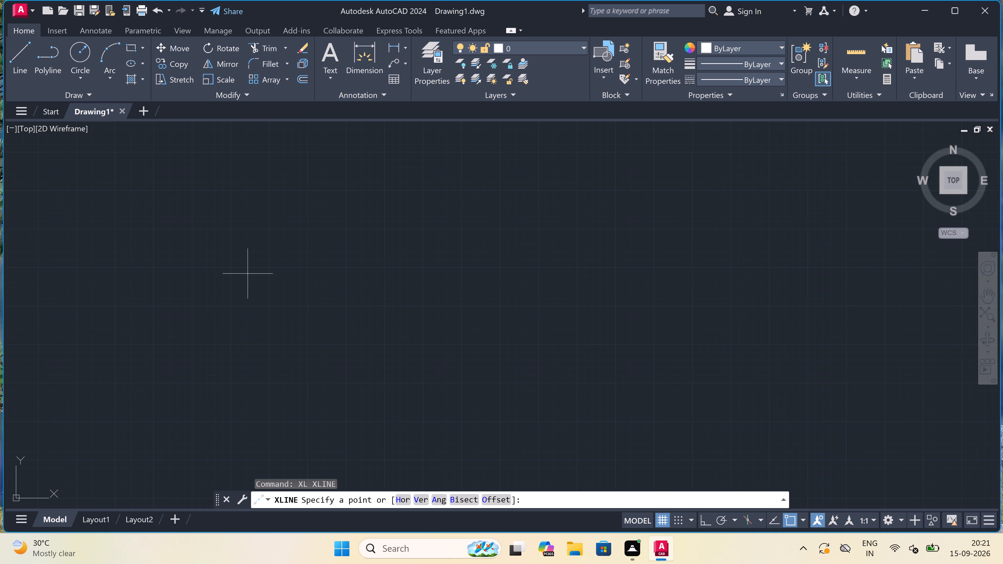
pyautogui.click(235, 231)
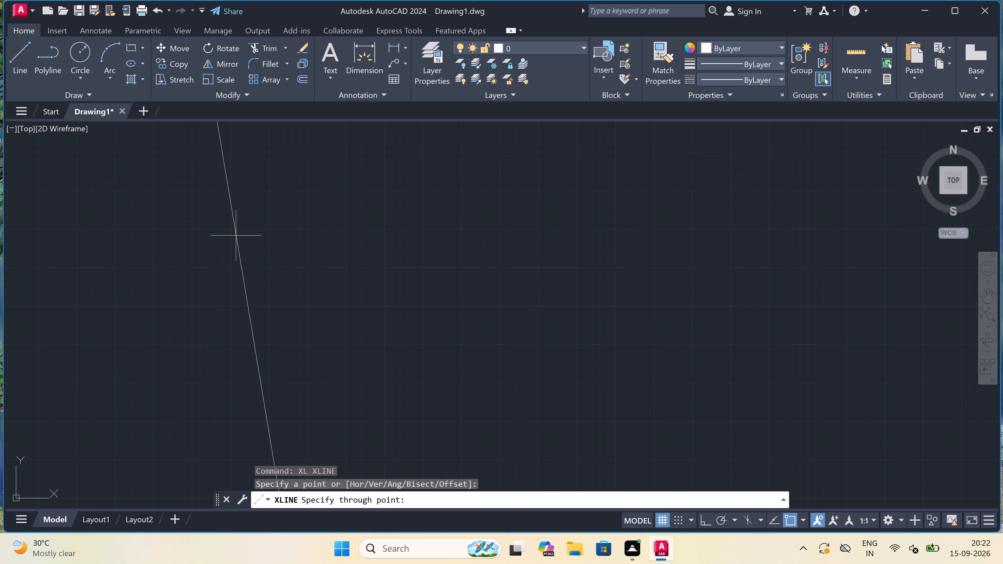
pyautogui.press('F8')
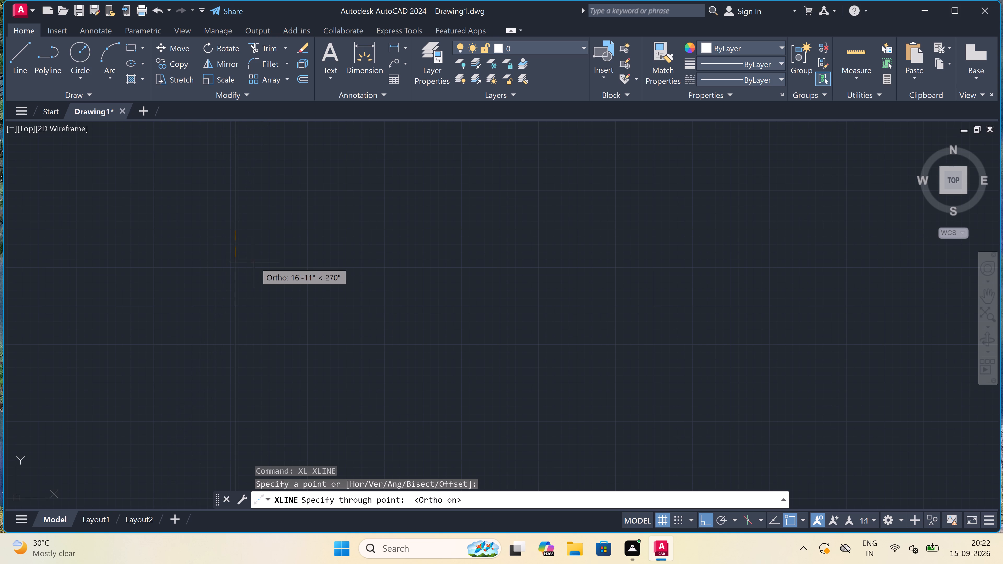
pyautogui.click(256, 264)
pyautogui.click(223, 195)
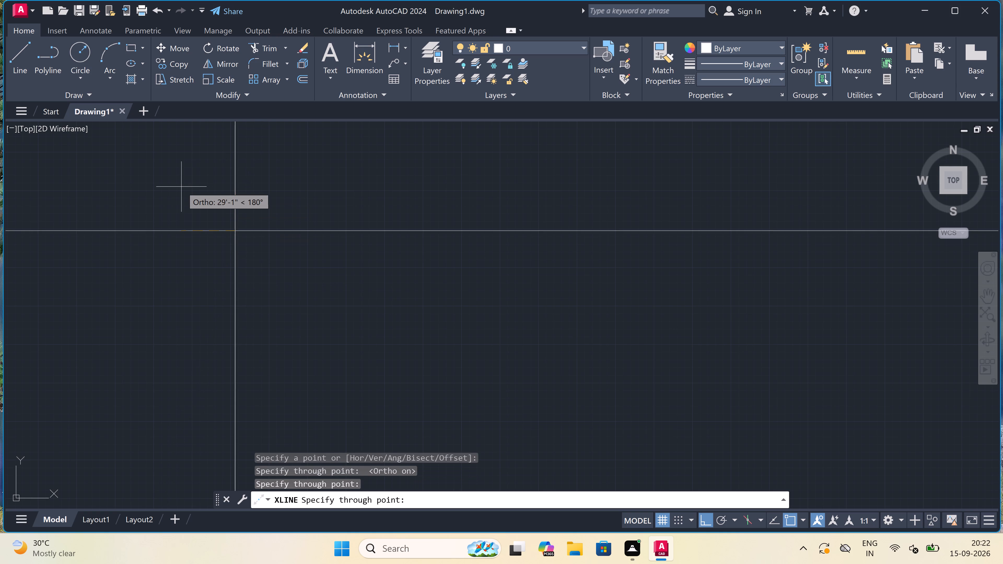
pyautogui.click(181, 187)
pyautogui.press('Escape')
# Trim the construction lines above and to the left of their intersection so they form the plan's upper-left corner.
pyautogui.scroll(2, 239, 227)
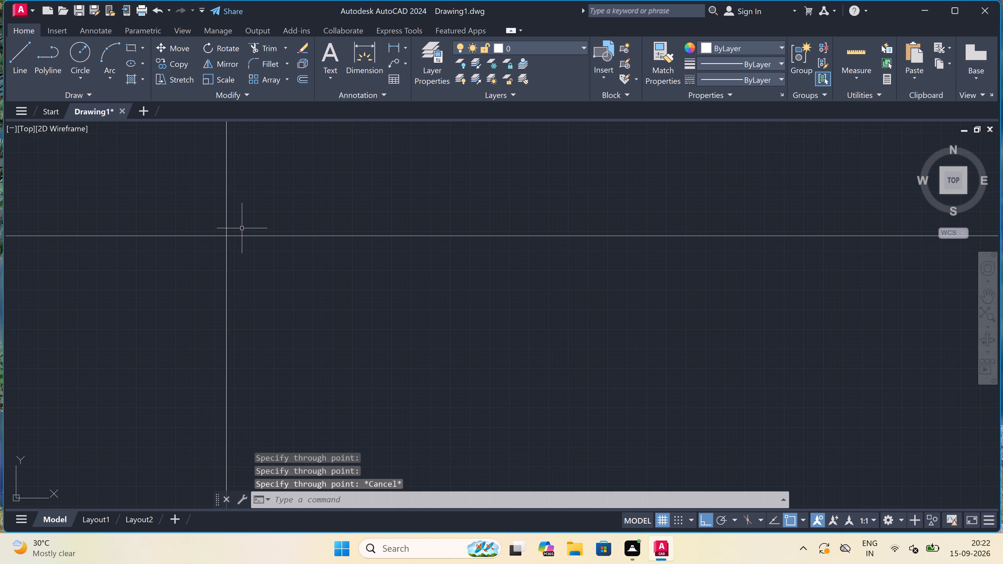
pyautogui.press('t')
pyautogui.press('r')
pyautogui.press('space')
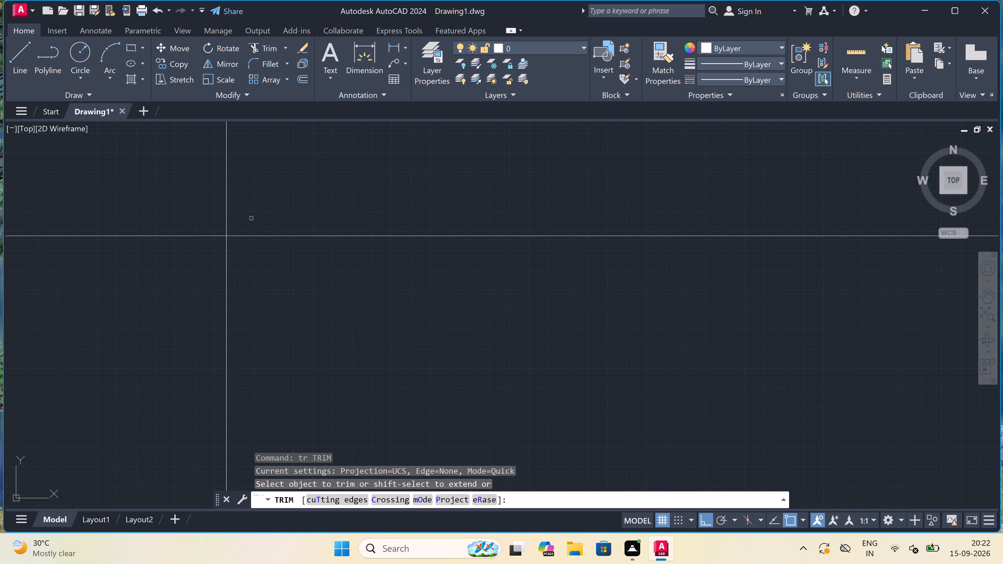
pyautogui.moveTo(248, 200); pyautogui.dragTo(244, 200)
pyautogui.click(56, 308)
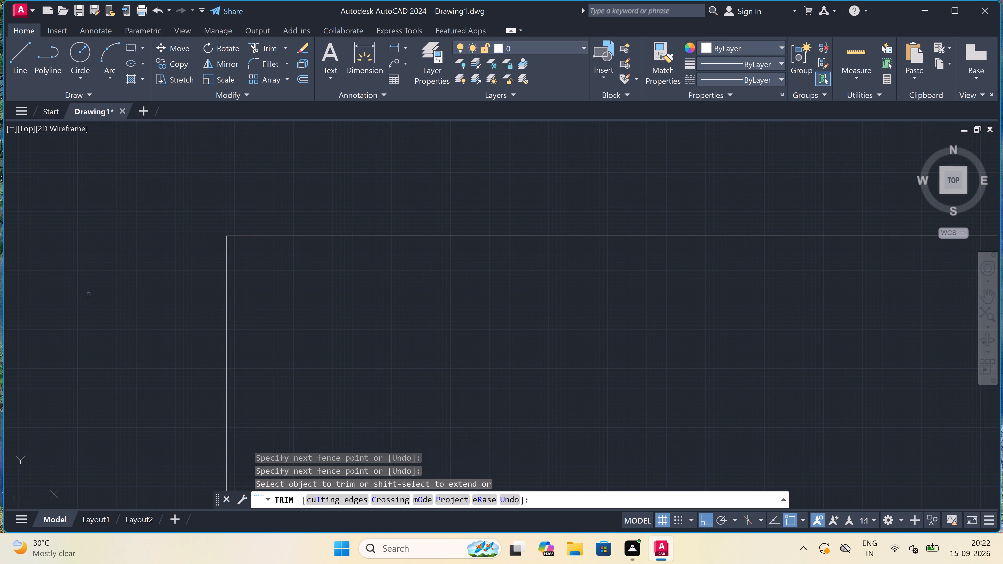
pyautogui.press('Escape')
# Offset the upper horizontal and left vertical lines 9" inward to form the outer walls.
pyautogui.scroll(3, 234, 230)
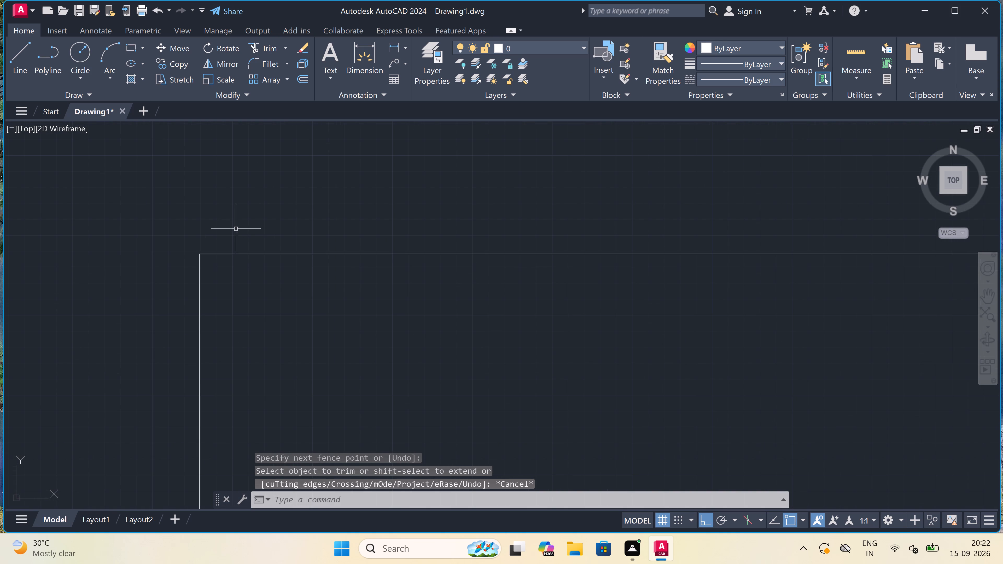
pyautogui.write('o')
pyautogui.press('space')
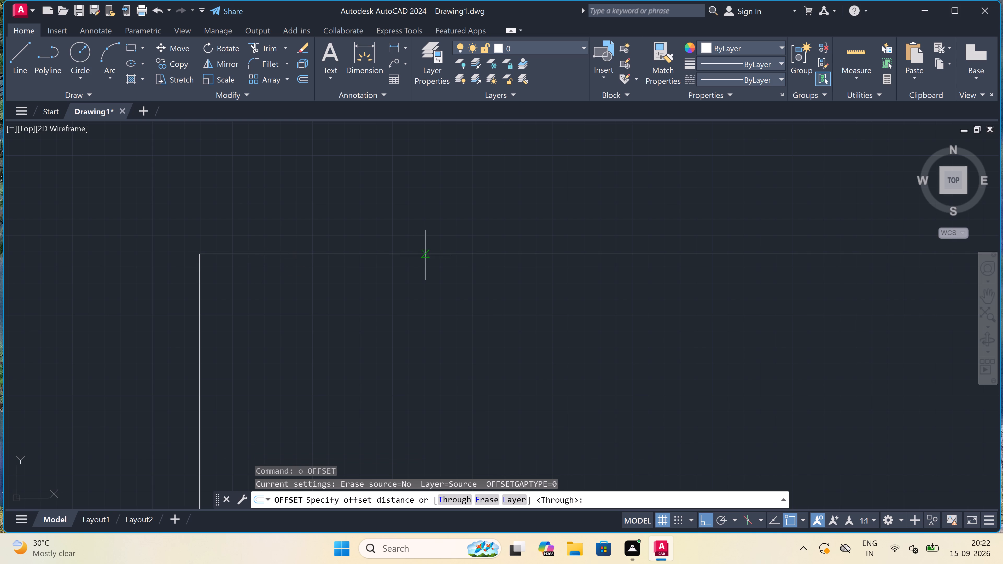
pyautogui.moveTo(425, 255); pyautogui.dragTo(426, 266)
pyautogui.write('9"')
pyautogui.press('space')
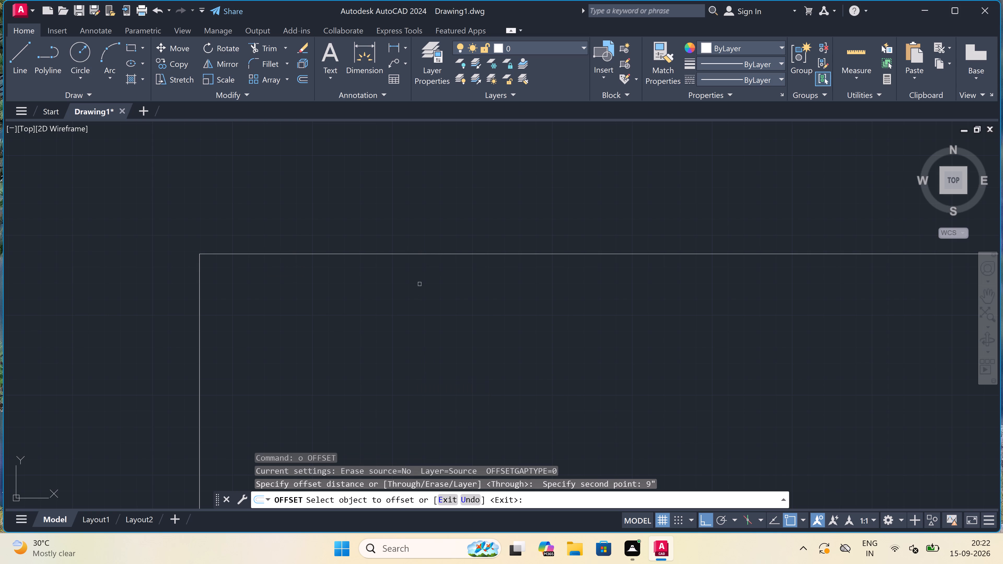
pyautogui.click(413, 254)
pyautogui.click(394, 275)
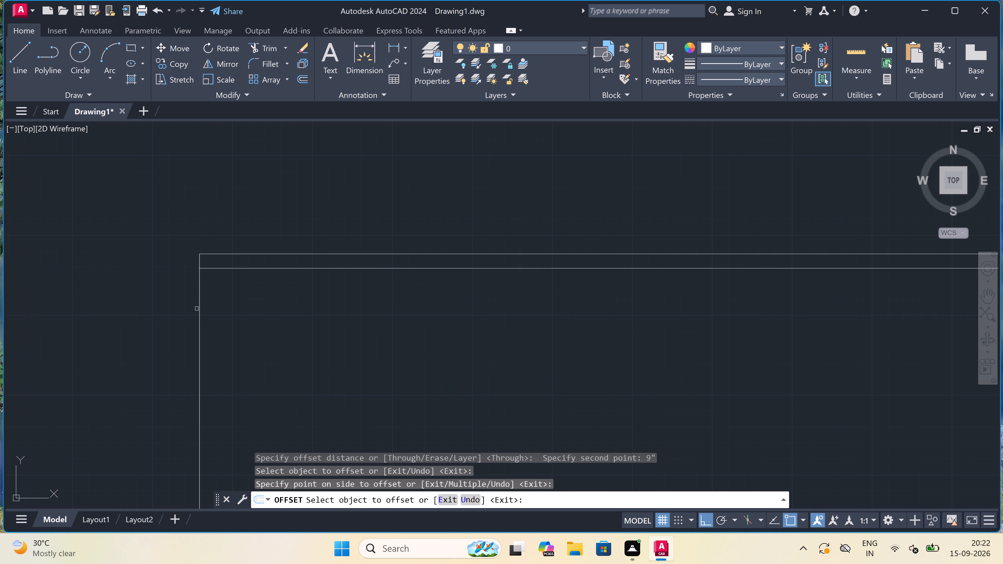
pyautogui.click(200, 307)
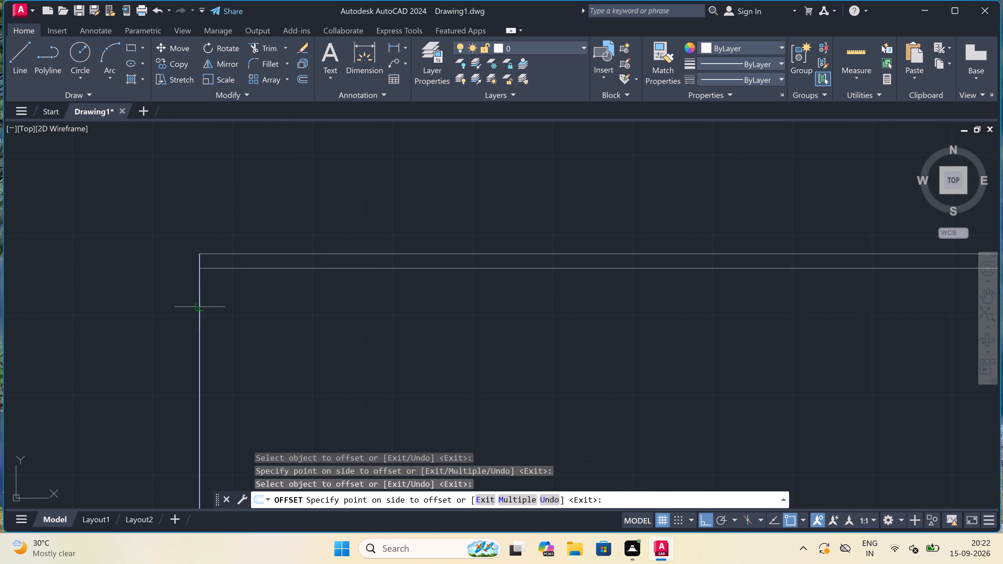
pyautogui.click(272, 300)
pyautogui.press('Escape')
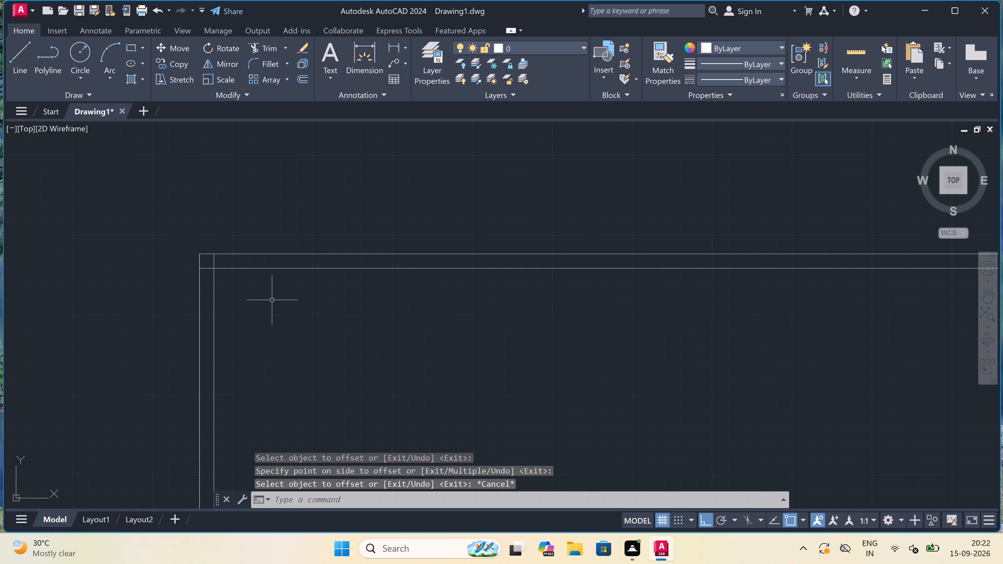
# Offset the inner line of the upper wall 11'6" downward to mark the room's depth.
pyautogui.press('o')
pyautogui.press('space')
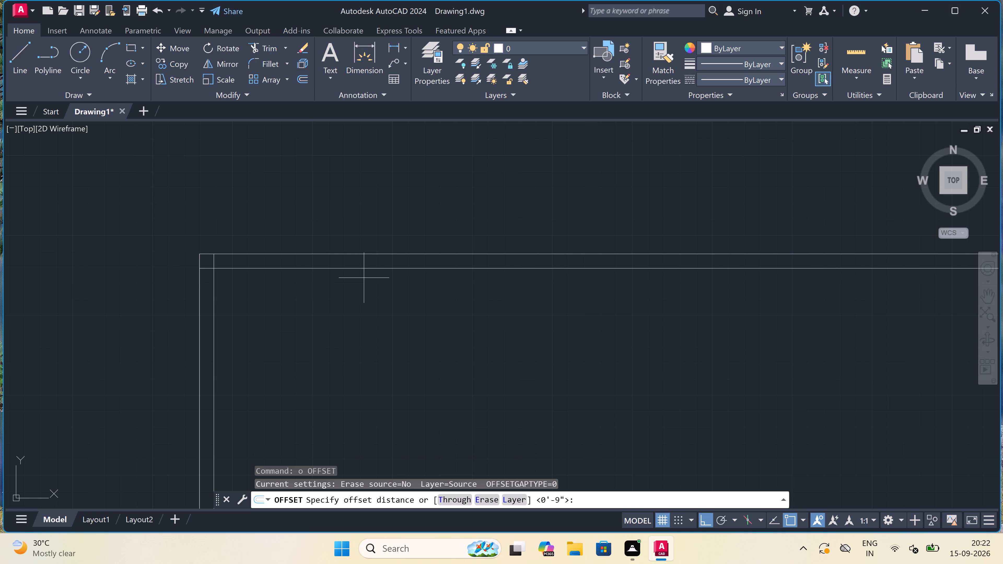
pyautogui.moveTo(365, 271); pyautogui.dragTo(365, 305)
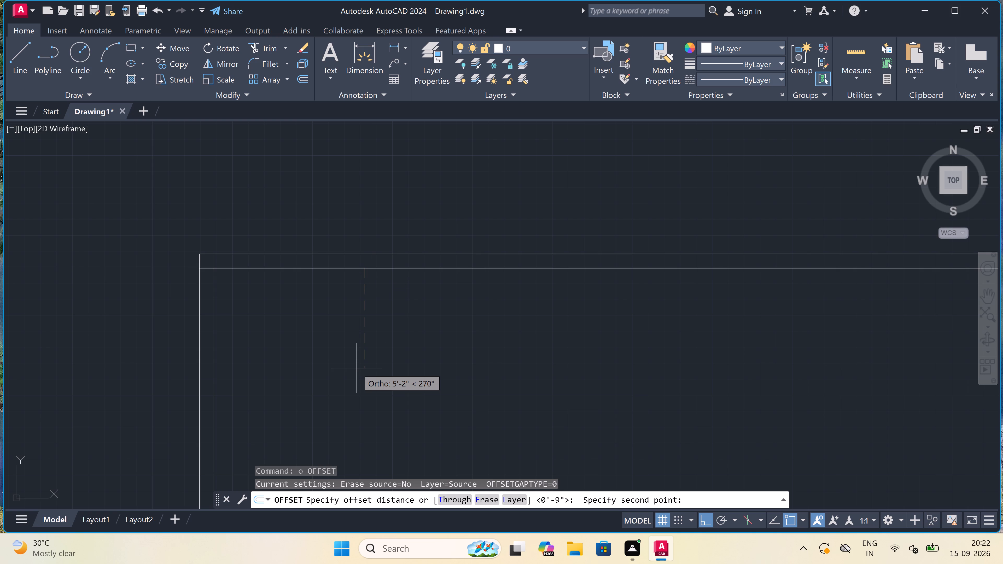
pyautogui.write("11'")
pyautogui.write('6"')
pyautogui.press('space')
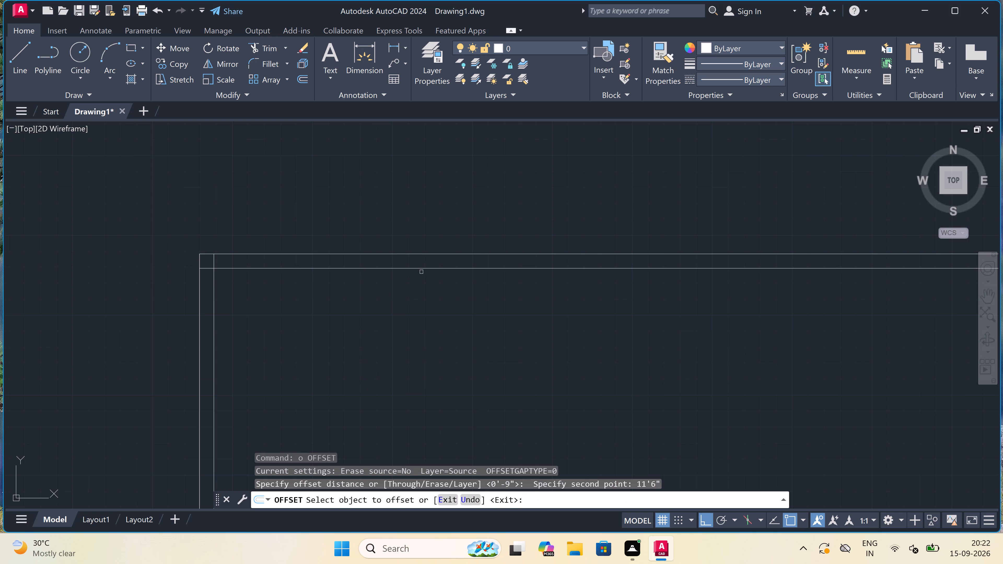
pyautogui.click(421, 270)
pyautogui.click(392, 331)
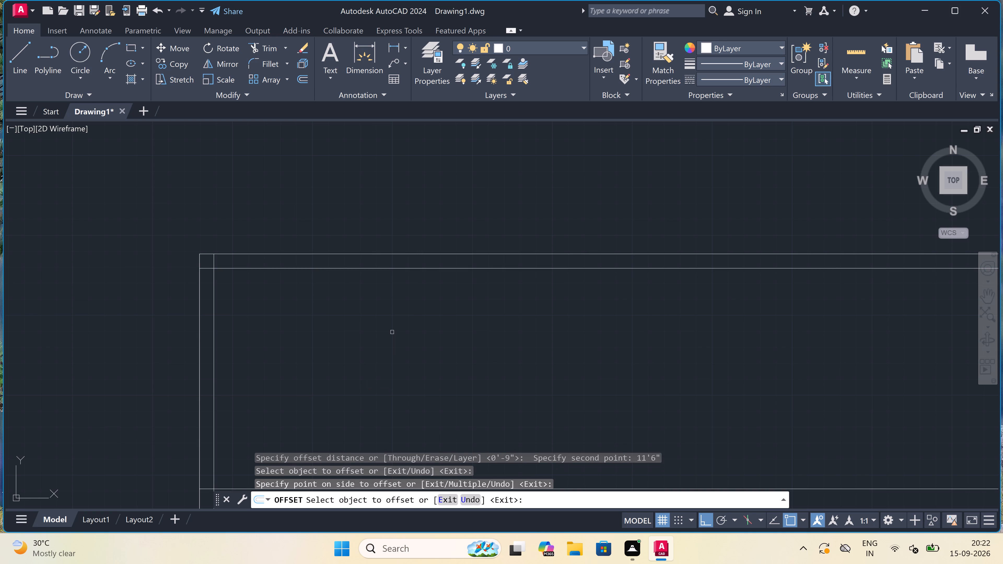
pyautogui.press('Escape')
# Offset the room's lower horizontal line 4.5" downward to form the partition wall.
pyautogui.scroll(-5, 392, 329)
pyautogui.scroll(3, 381, 361)
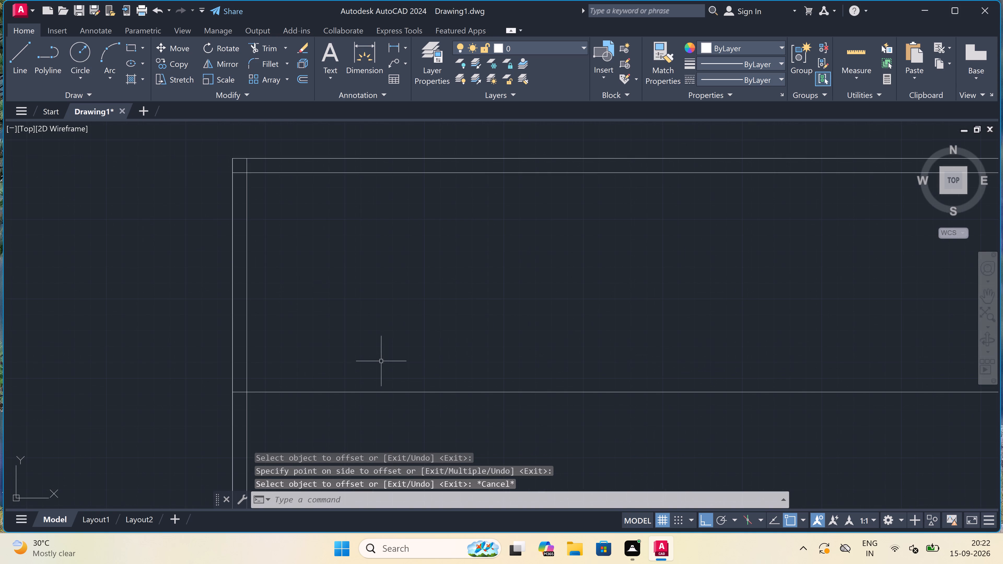
pyautogui.press('space')
pyautogui.moveTo(376, 391); pyautogui.dragTo(376, 405)
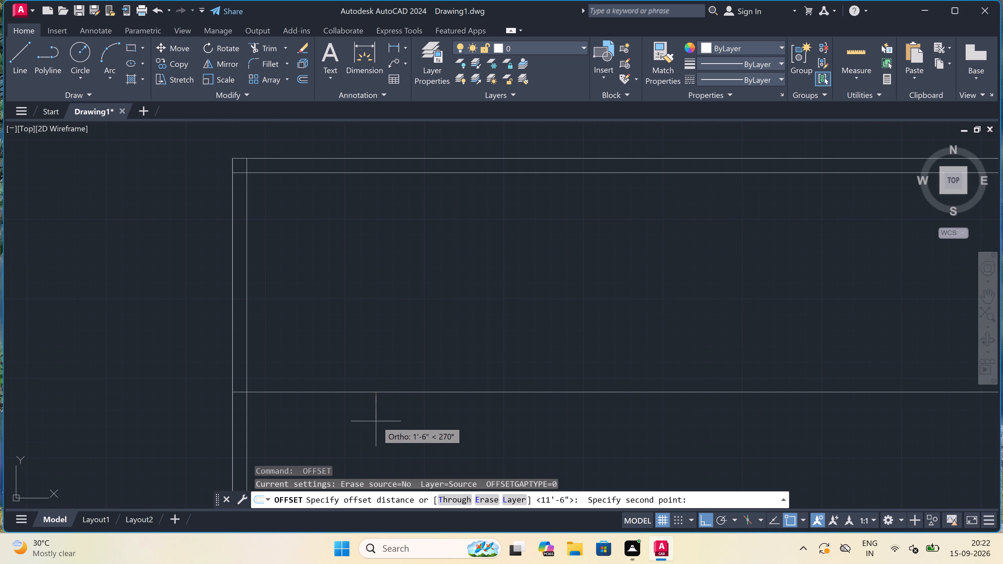
pyautogui.write('4.5"')
pyautogui.press('space')
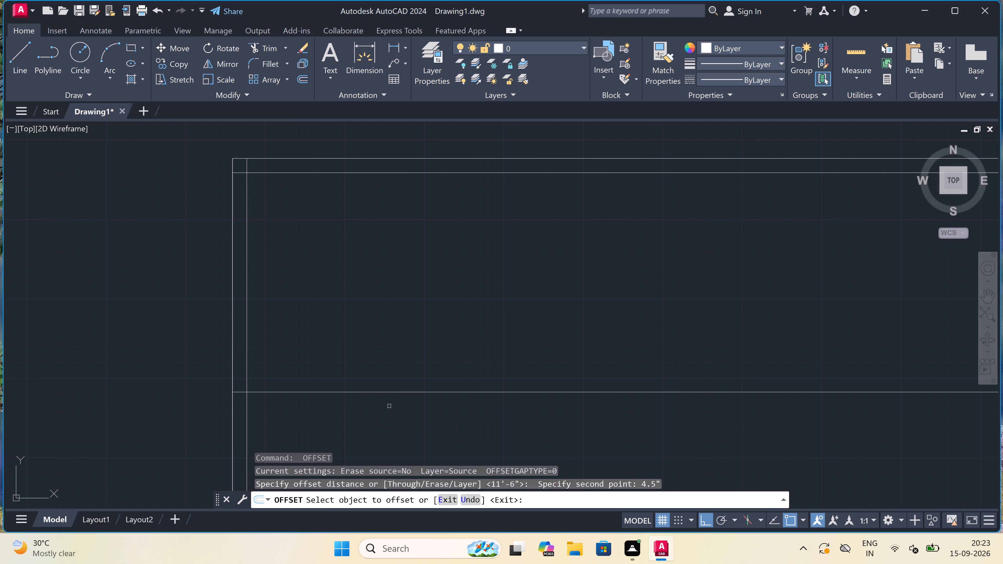
pyautogui.moveTo(387, 392); pyautogui.dragTo(386, 402)
pyautogui.click(382, 410)
pyautogui.press('Escape')
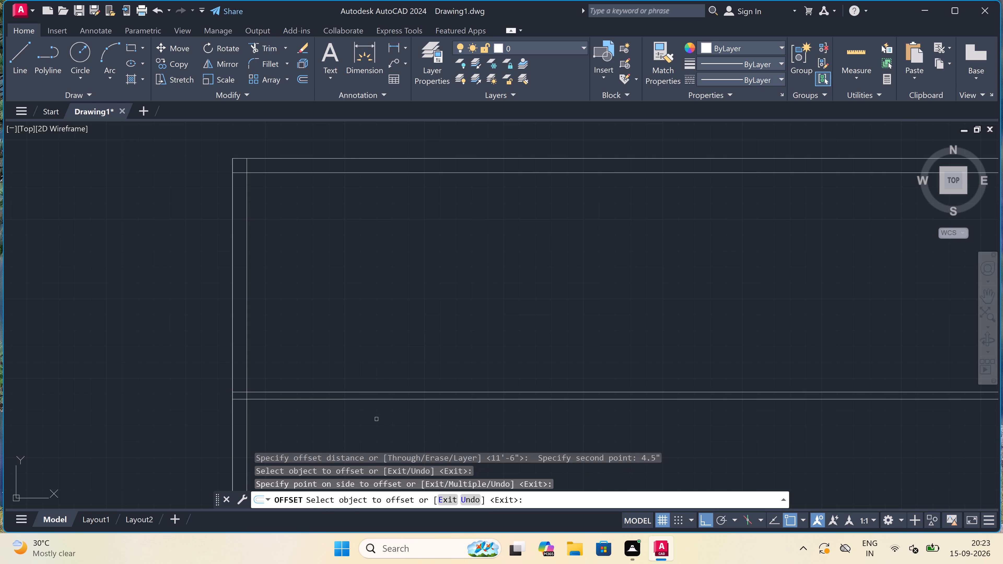
# Offset the inner line of the left wall 14' to the right to mark the room's width.
pyautogui.press('space')
pyautogui.click(246, 357)
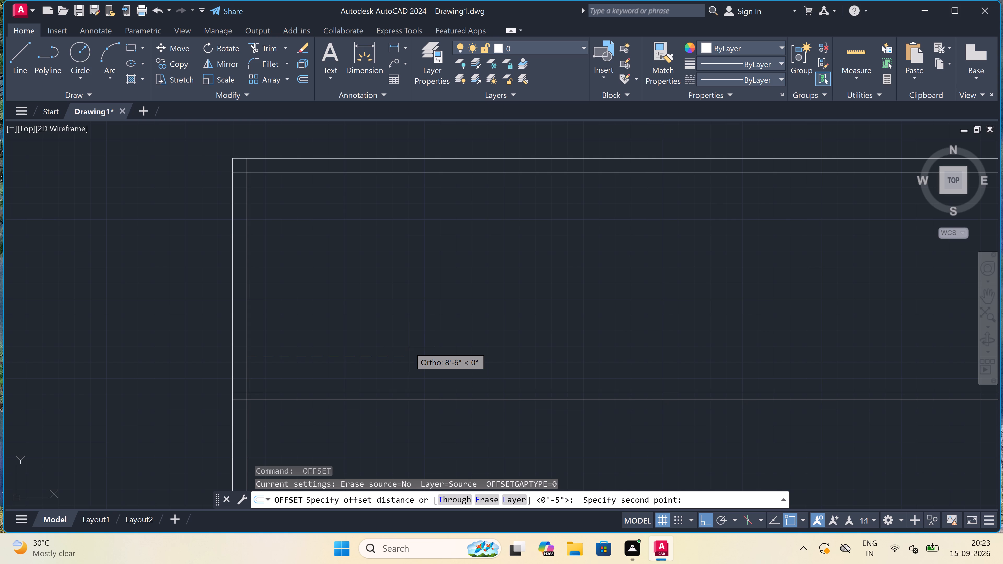
pyautogui.write("14'")
pyautogui.press('space')
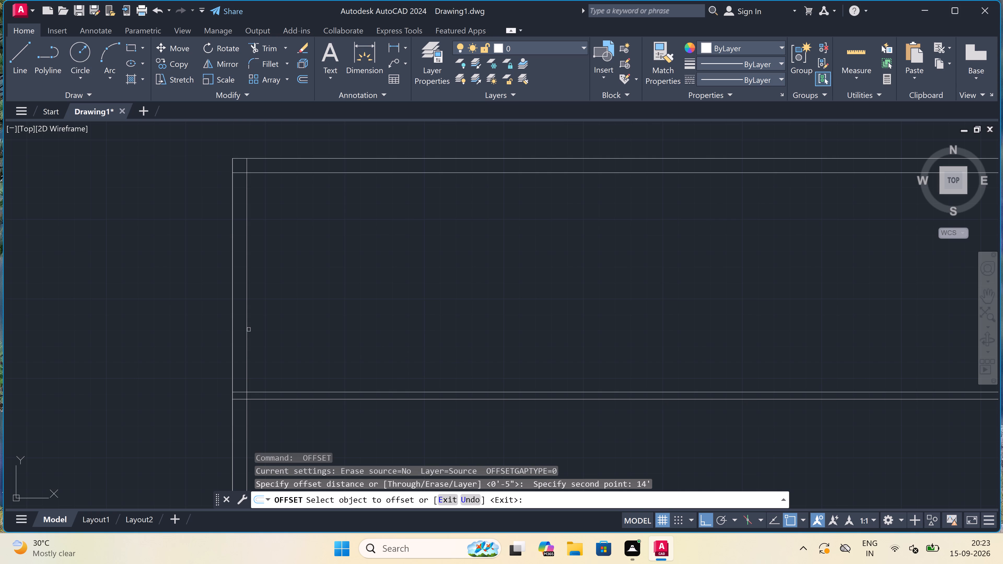
pyautogui.moveTo(247, 328); pyautogui.dragTo(249, 328)
pyautogui.click(314, 329)
pyautogui.press('Escape')
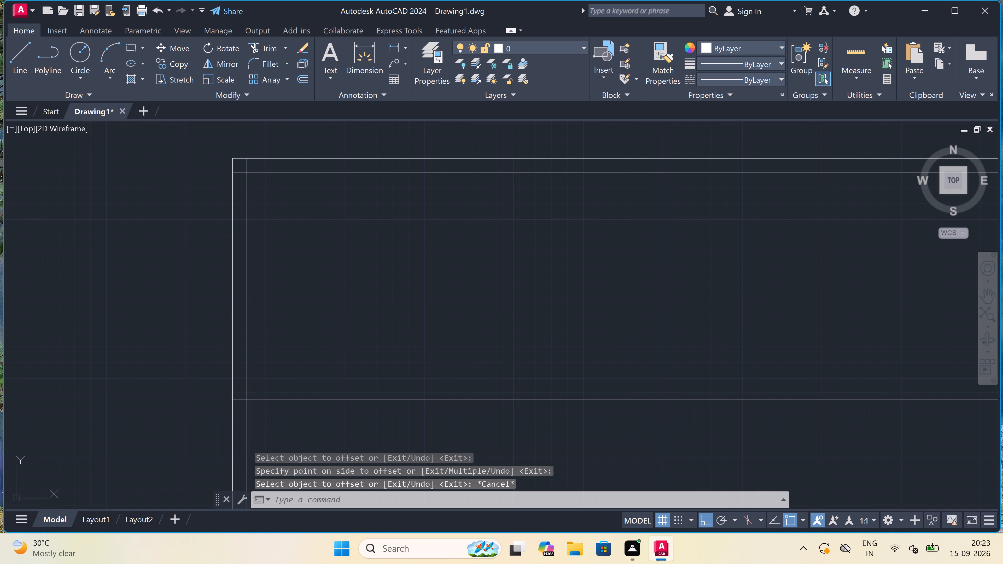
# Offset the vertical line at the room's right edge 4.5" to the right to form the vertical partition wall.
pyautogui.press('space')
pyautogui.click(512, 282)
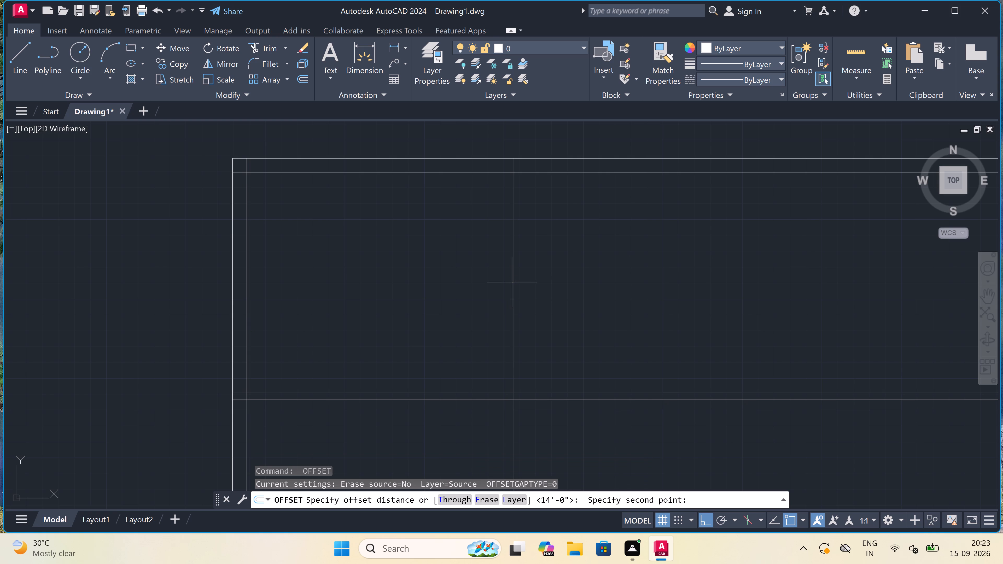
pyautogui.write('4.5"')
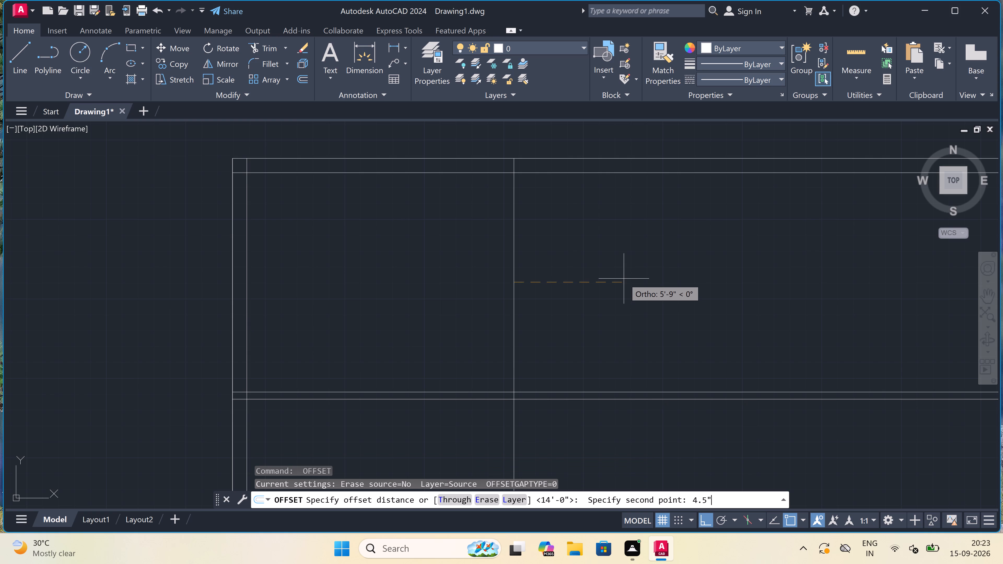
pyautogui.press('space')
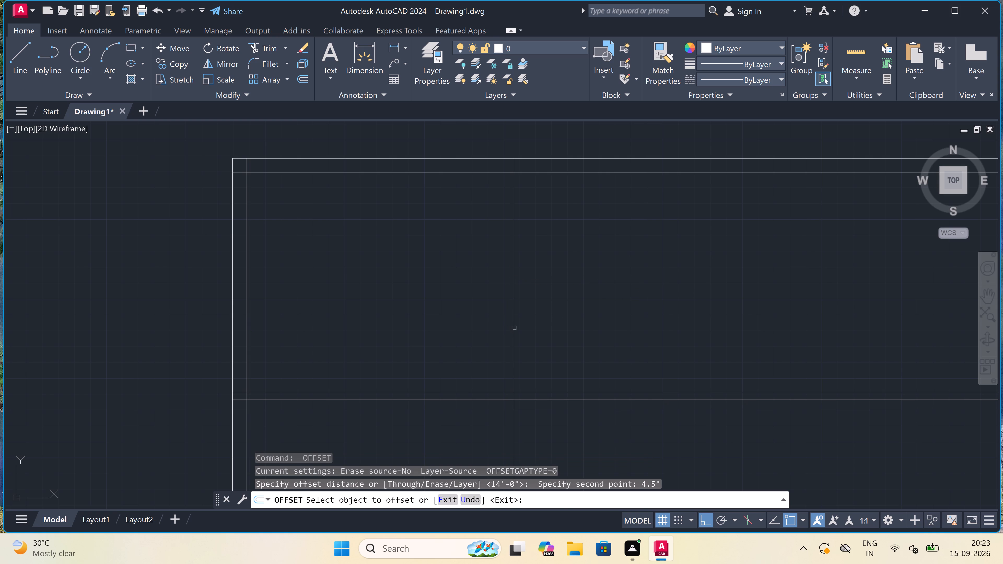
pyautogui.click(515, 328)
pyautogui.click(558, 320)
pyautogui.press('Escape')
# Offset the right line of the vertical partition 14' to the right to mark the second room's width.
pyautogui.press('space')
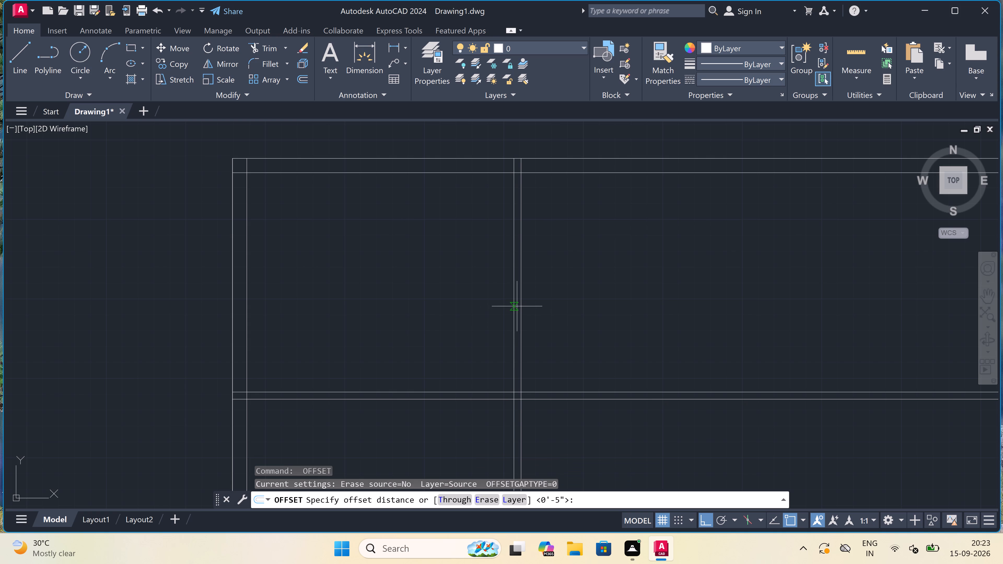
pyautogui.moveTo(519, 305); pyautogui.dragTo(526, 305)
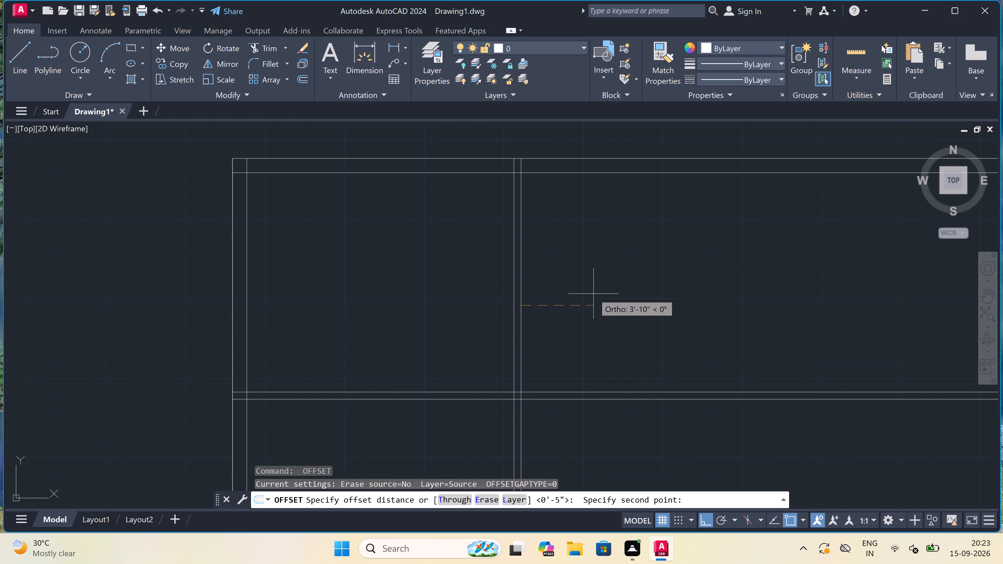
pyautogui.write("14'")
pyautogui.press('space')
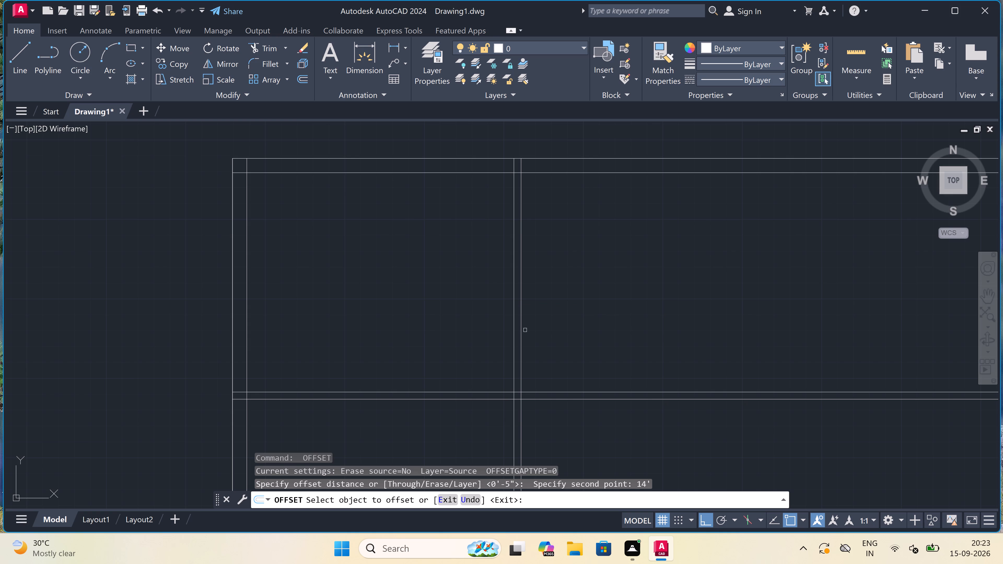
pyautogui.click(519, 327)
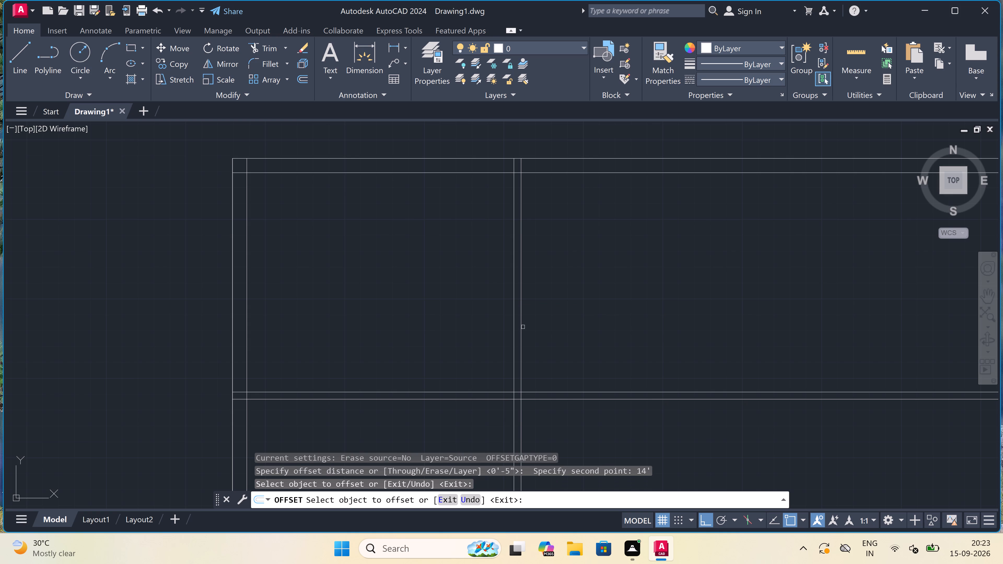
pyautogui.moveTo(522, 326); pyautogui.dragTo(526, 325)
pyautogui.click(627, 307)
pyautogui.press('Escape')
# Offset the second room's right boundary line 9" outward to form the right outer wall.
pyautogui.scroll(-2, 628, 307)
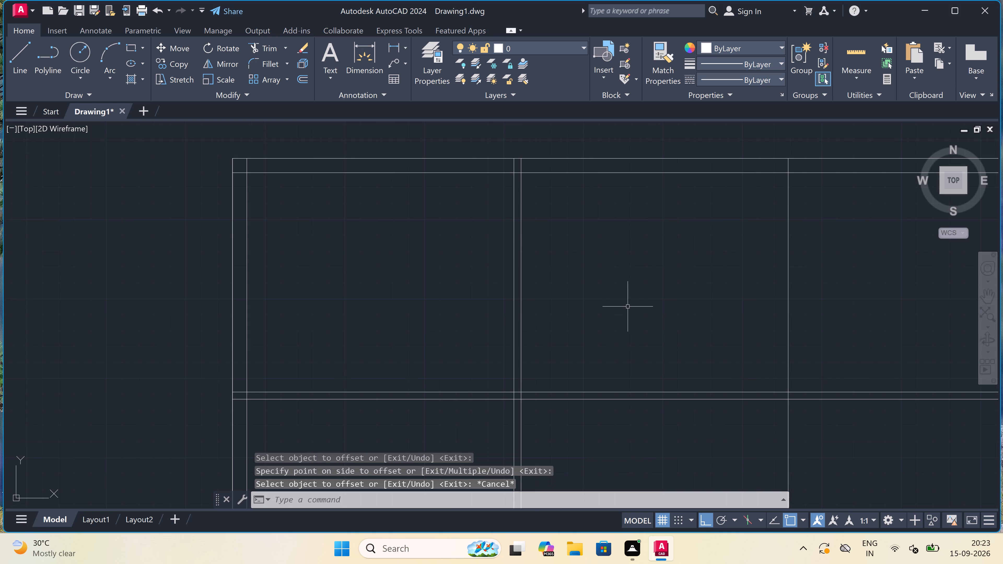
pyautogui.scroll(-2, 628, 307)
pyautogui.scroll(4, 672, 305)
pyautogui.press('space')
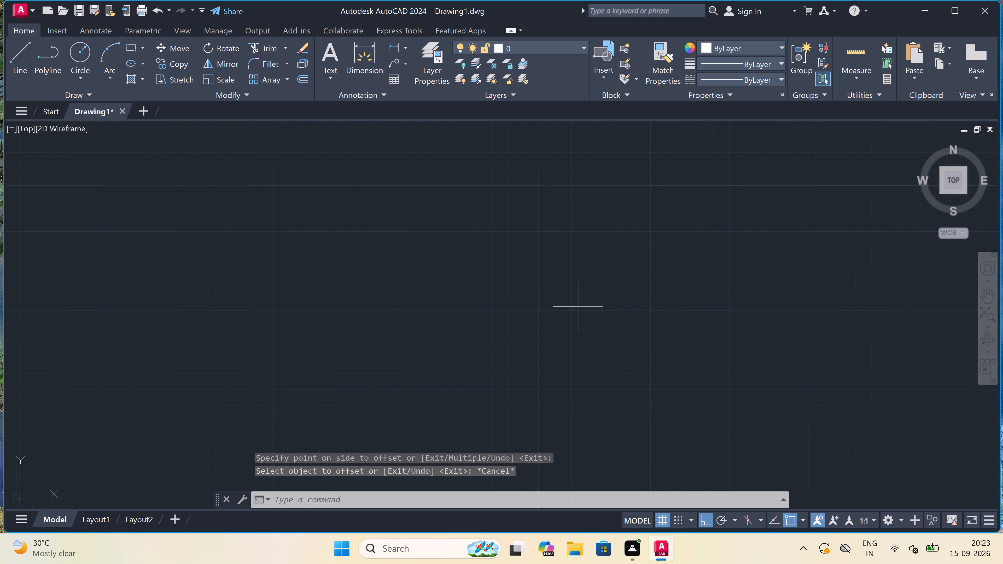
pyautogui.moveTo(541, 304); pyautogui.dragTo(546, 304)
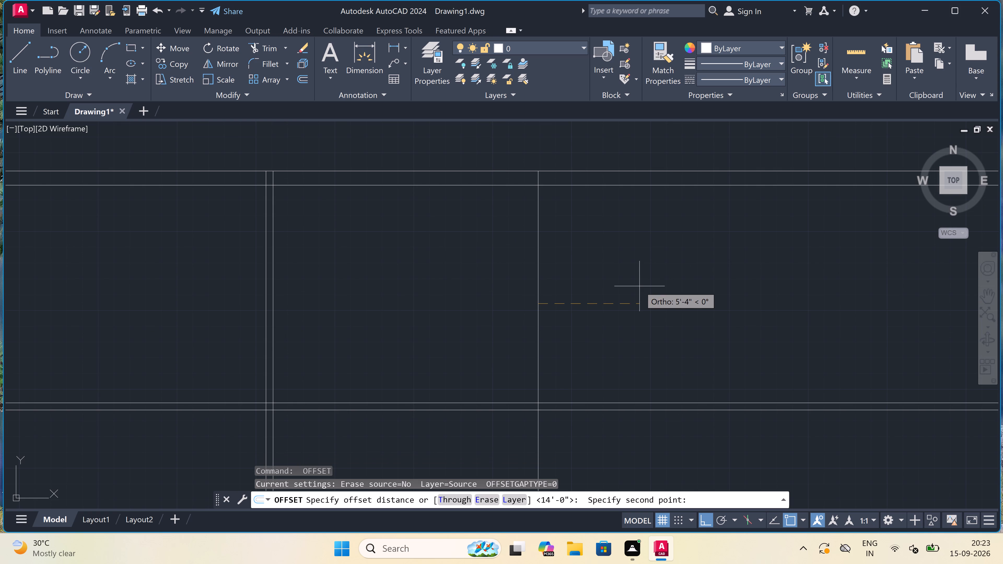
pyautogui.write('9"')
pyautogui.press('space')
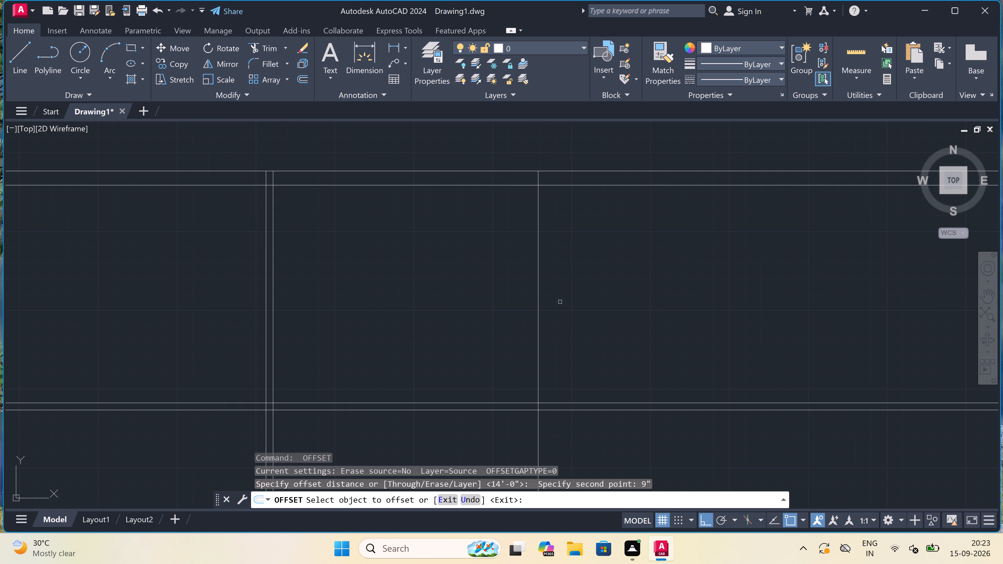
pyautogui.click(538, 298)
pyautogui.click(589, 290)
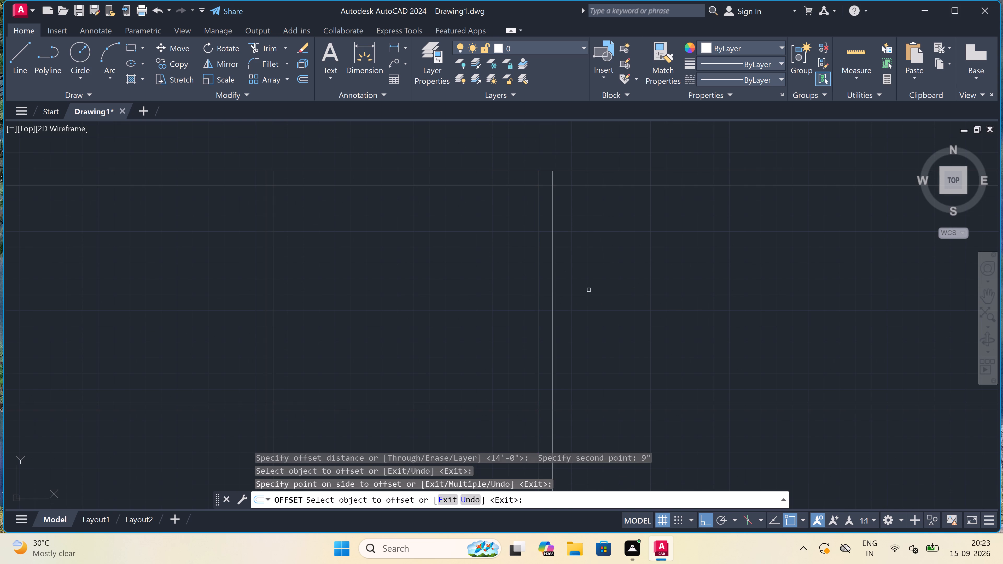
pyautogui.press('Escape')
# Trim the ends of all horizontal wall lines that extend past the right outer wall.
pyautogui.write('tr')
pyautogui.press('space')
pyautogui.scroll(-3, 589, 289)
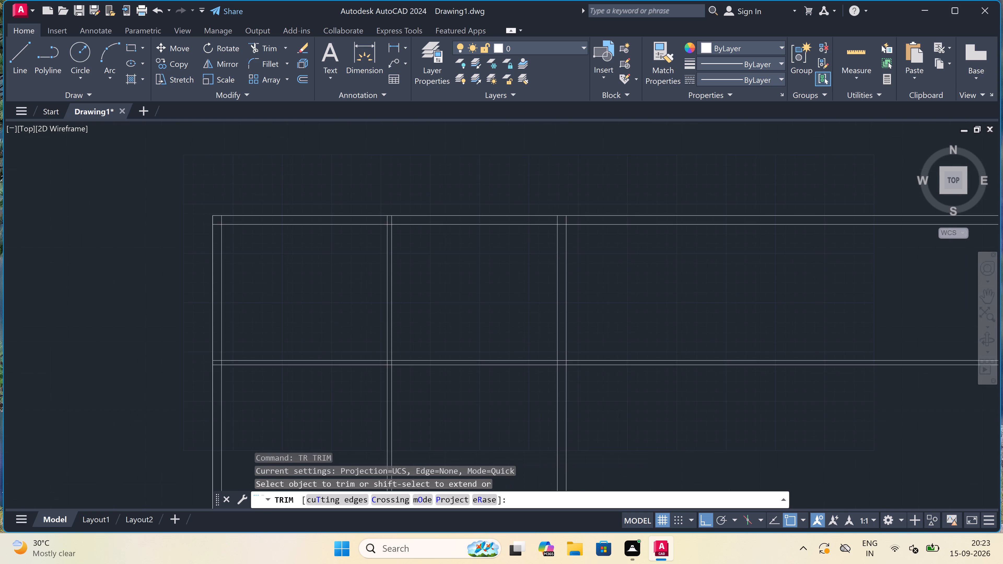
pyautogui.click(586, 231)
pyautogui.click(606, 420)
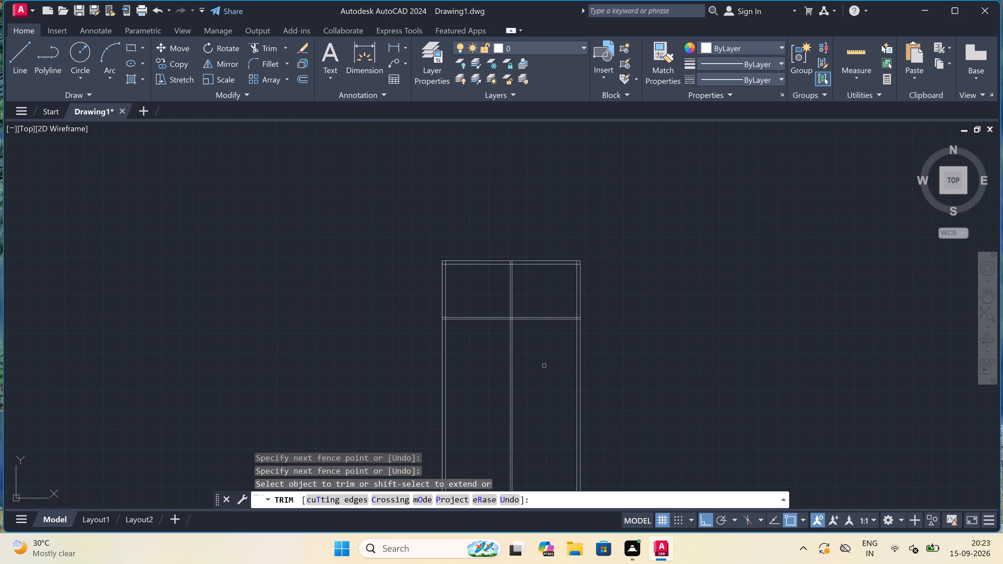
pyautogui.press('Escape')
pyautogui.scroll(2, 531, 337)
pyautogui.press('space')
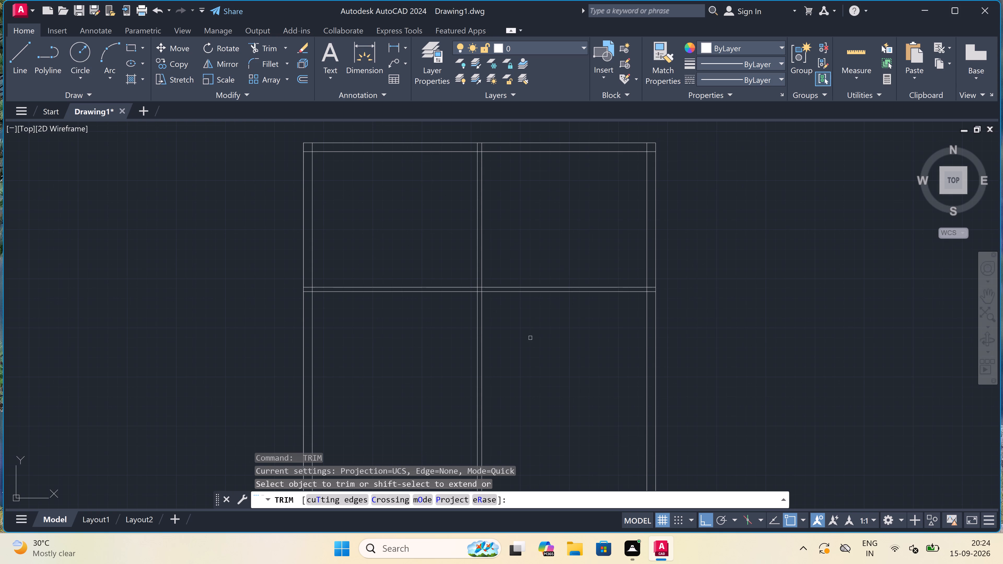
pyautogui.press('Escape')
# Offset the lower line of the horizontal partition wall 5' downward to mark the depth of the next space.
pyautogui.write('o')
pyautogui.press('space')
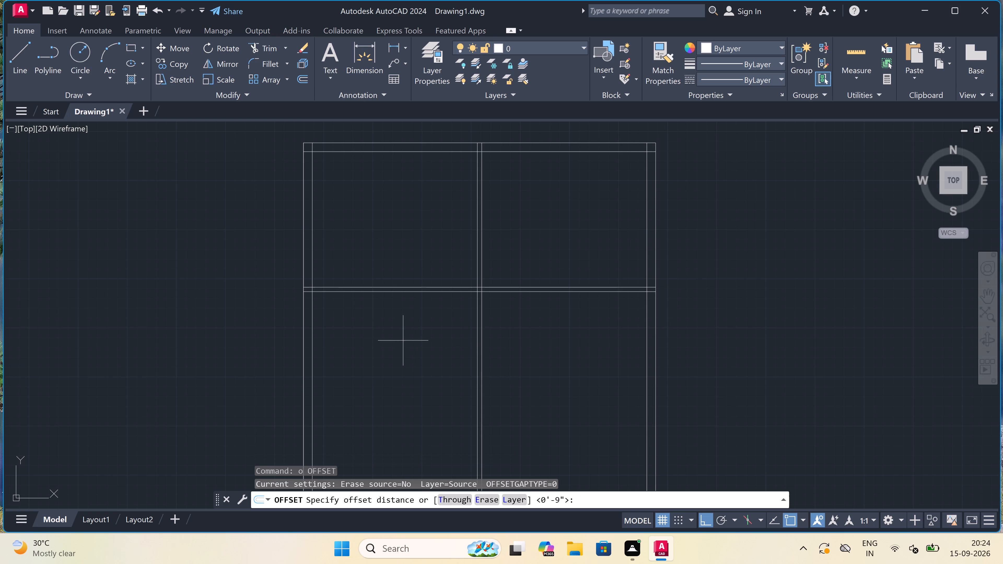
pyautogui.click(309, 290)
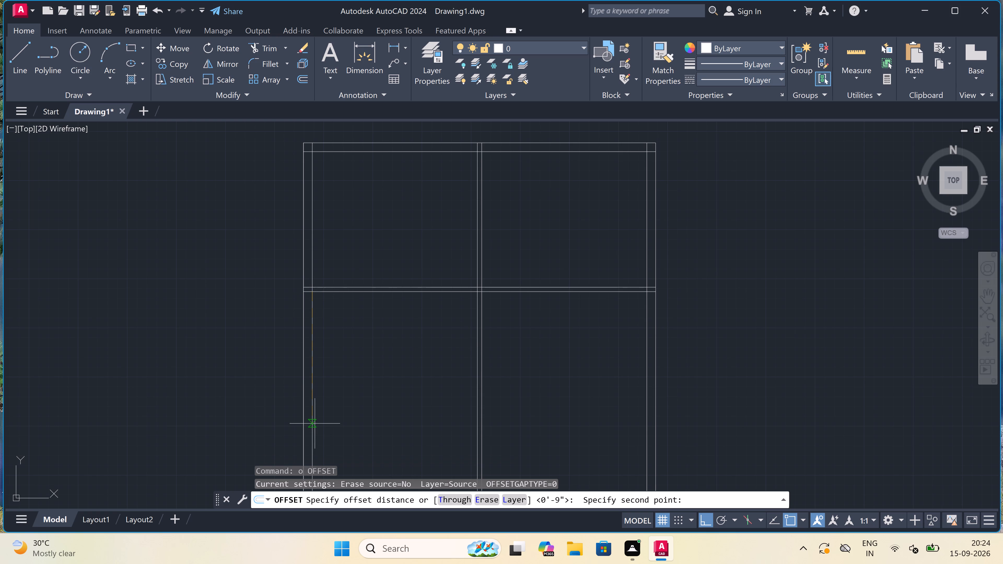
pyautogui.write("5'")
pyautogui.press('space')
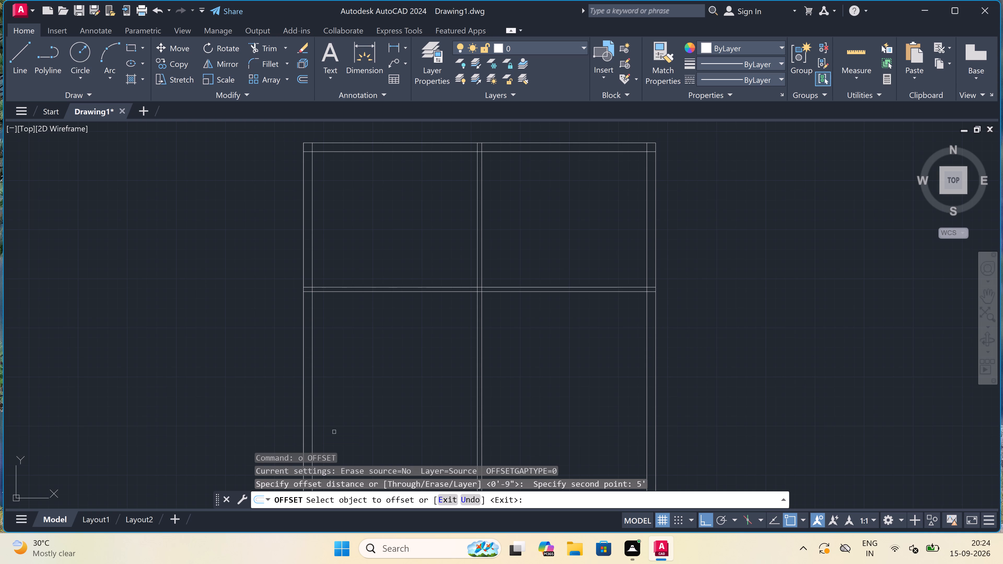
pyautogui.click(346, 293)
pyautogui.click(343, 319)
pyautogui.press('Escape')
# Offset the new lowest horizontal line 4.5" downward to form the second horizontal partition wall.
pyautogui.press('space')
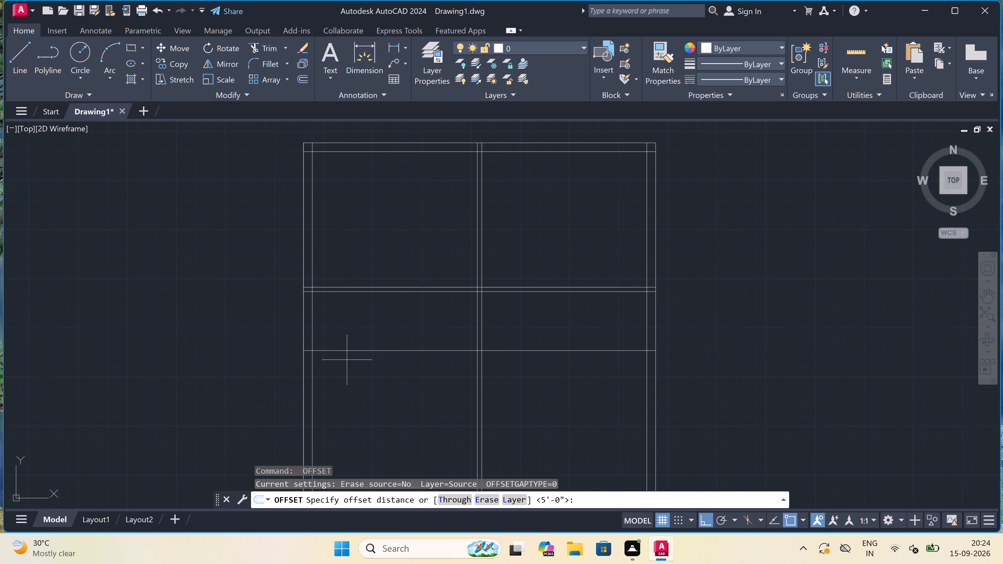
pyautogui.moveTo(345, 349); pyautogui.dragTo(348, 363)
pyautogui.write('4.5"')
pyautogui.press('space')
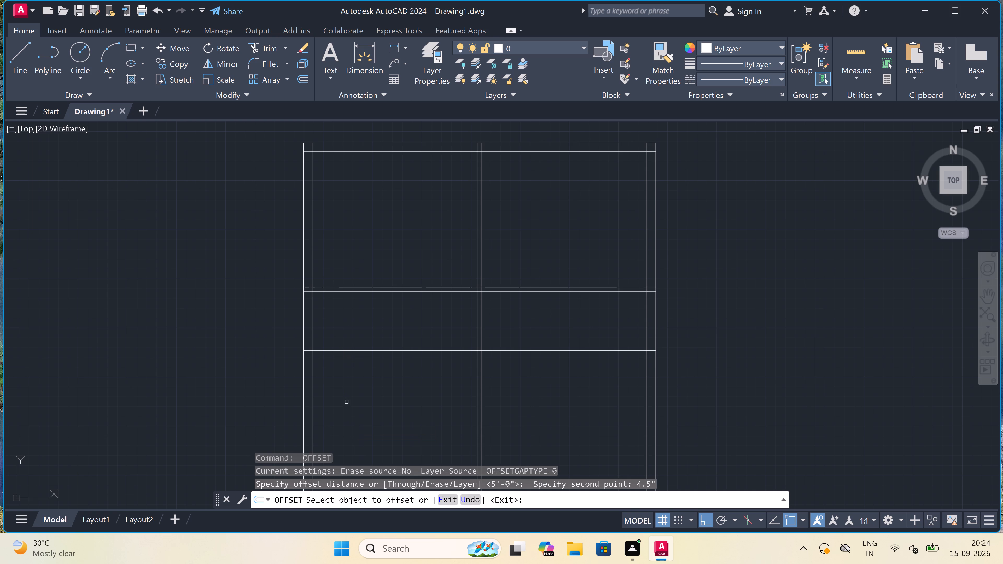
pyautogui.click(339, 351)
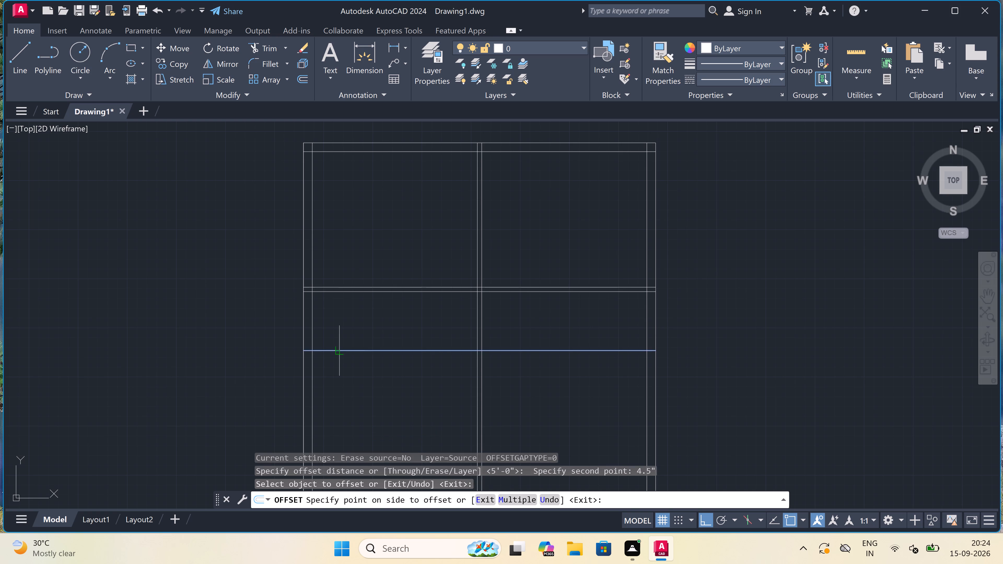
pyautogui.click(334, 378)
pyautogui.press('Escape')
# Offset the inner line of the left outer wall 7' to the right to mark the small room's width.
pyautogui.press('space')
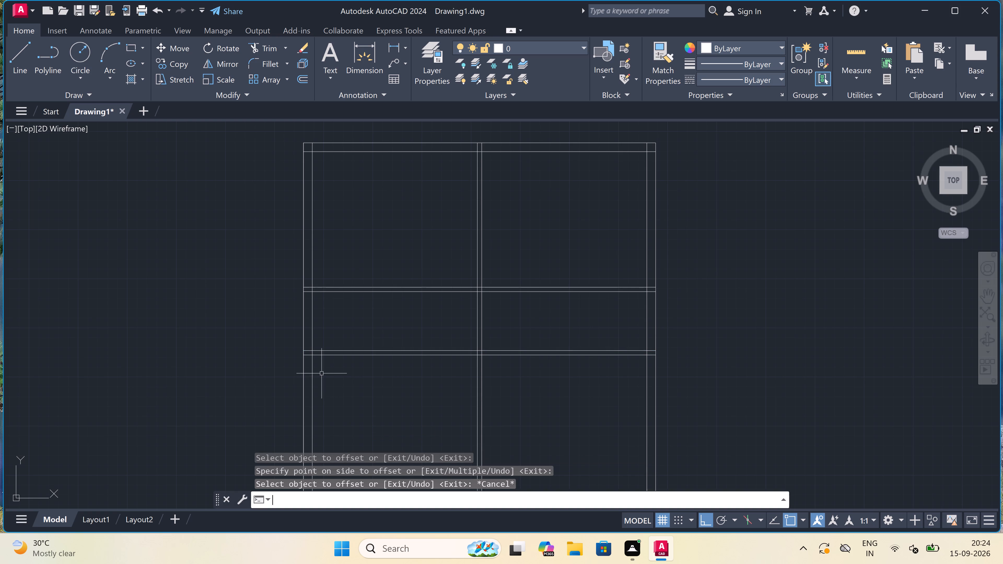
pyautogui.click(314, 334)
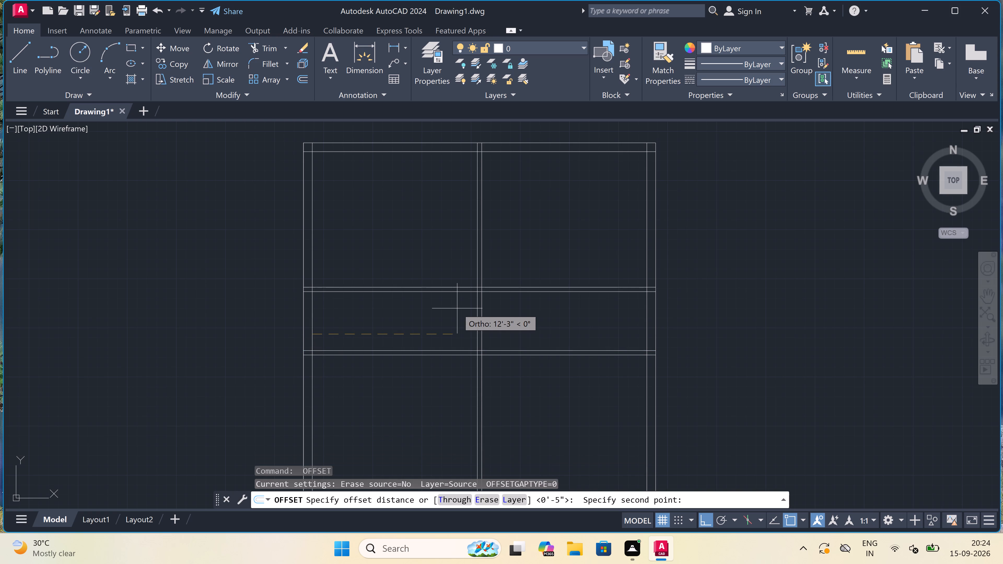
pyautogui.write("7'")
pyautogui.press('space')
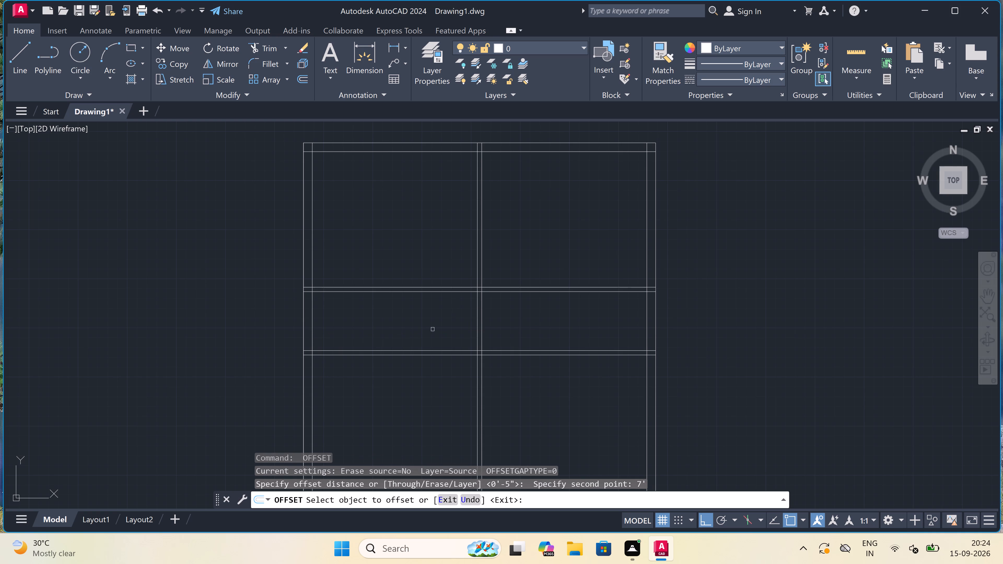
pyautogui.click(313, 324)
pyautogui.click(358, 324)
pyautogui.press('Escape')
# Offset the small room's right boundary line 4.5" to the right to form its partition wall.
pyautogui.press('space')
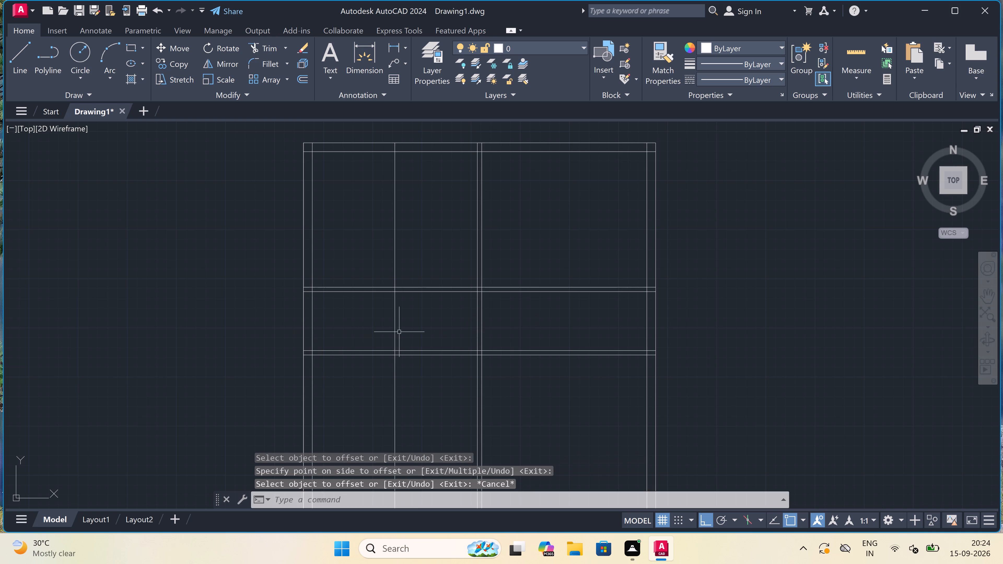
pyautogui.click(397, 327)
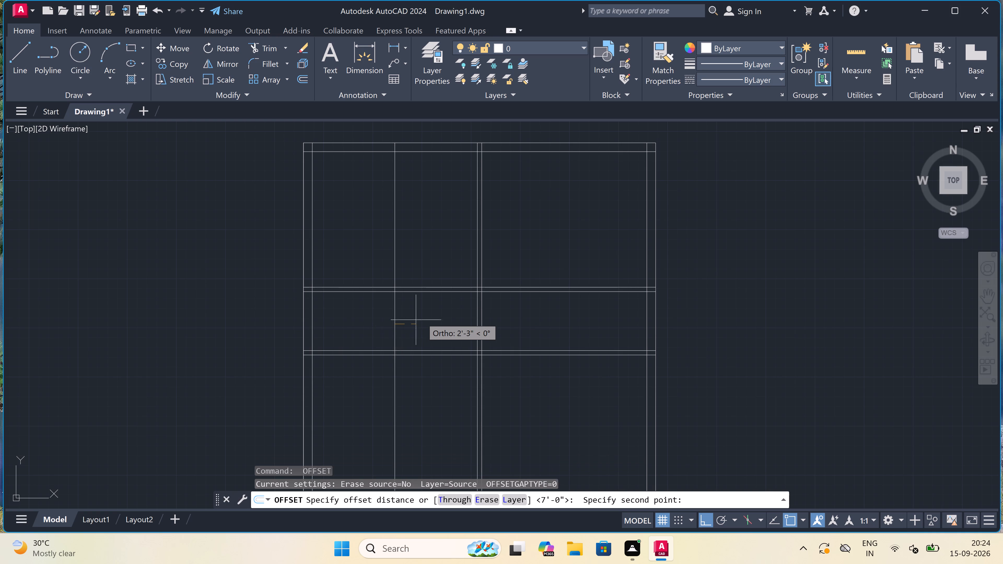
pyautogui.press('4')
pyautogui.write('.5"')
pyautogui.press('space')
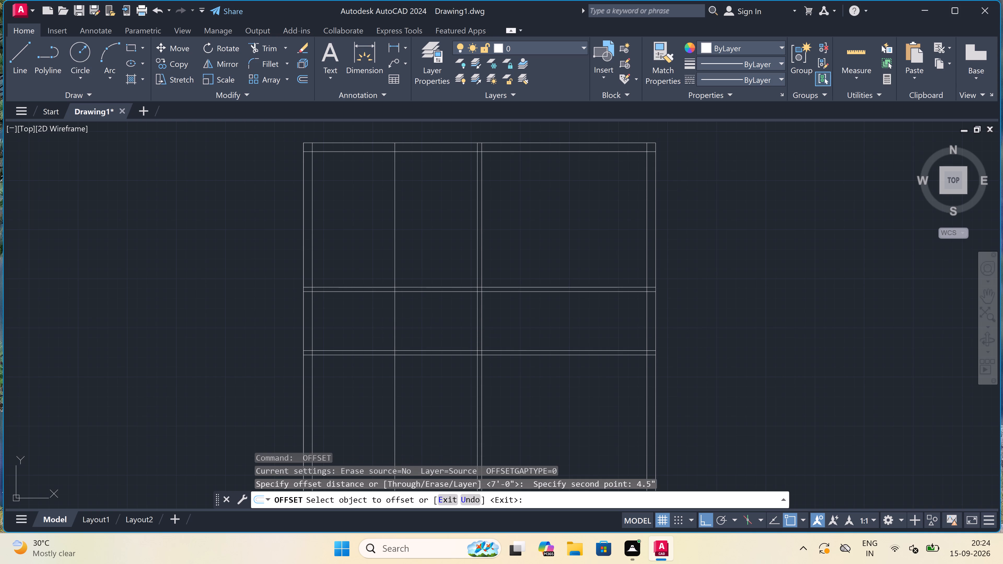
pyautogui.click(396, 311)
pyautogui.click(407, 314)
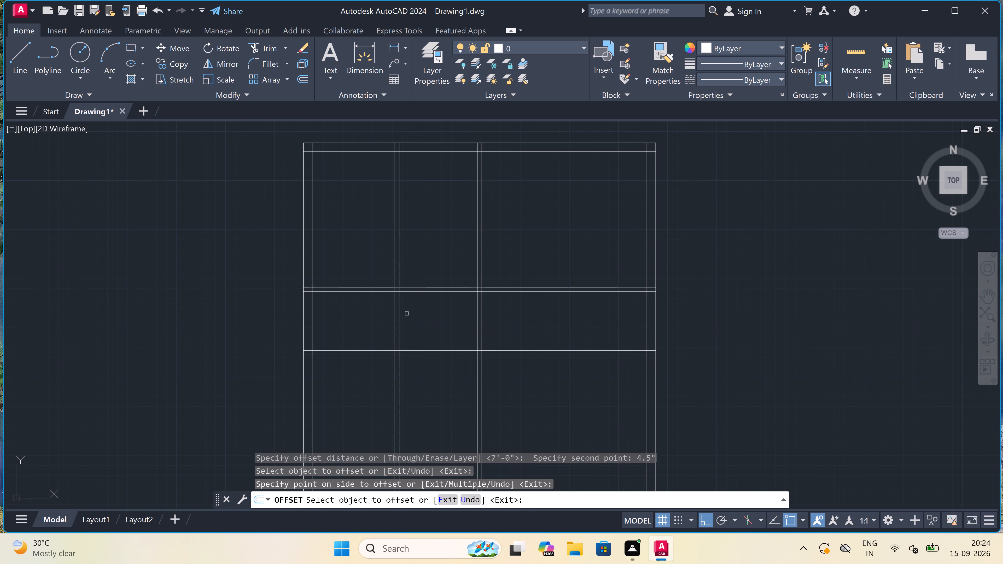
pyautogui.press('Escape')
# Trim the small room's two vertical partition lines above the upper and below the lower horizontal partition wall.
pyautogui.scroll(-1, 410, 316)
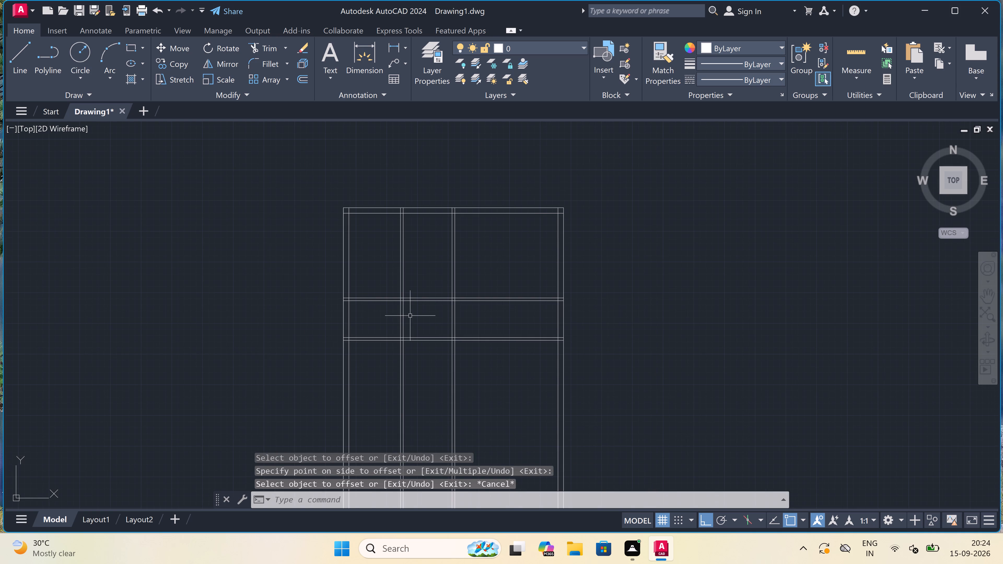
pyautogui.scroll(-1, 410, 316)
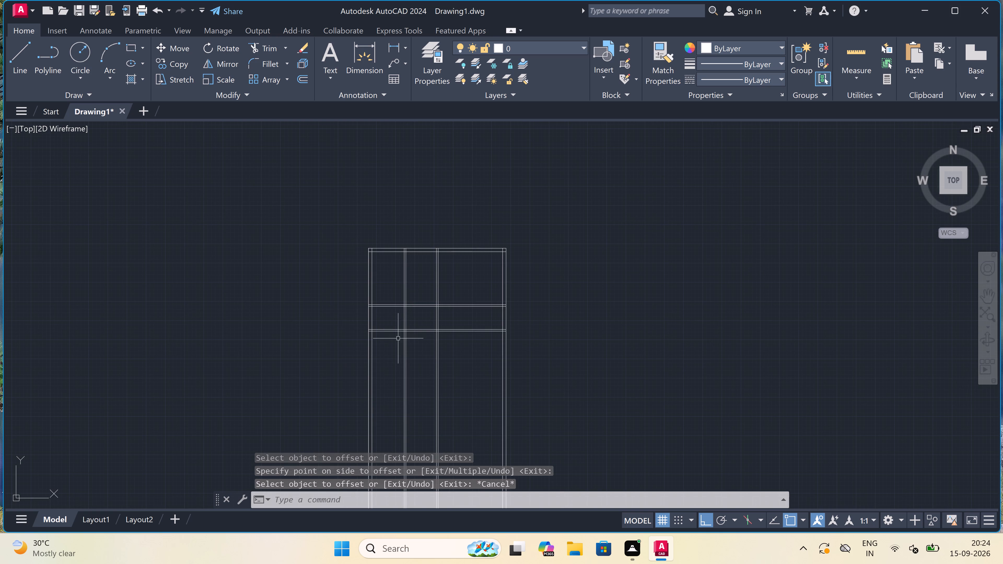
pyautogui.scroll(2, 393, 344)
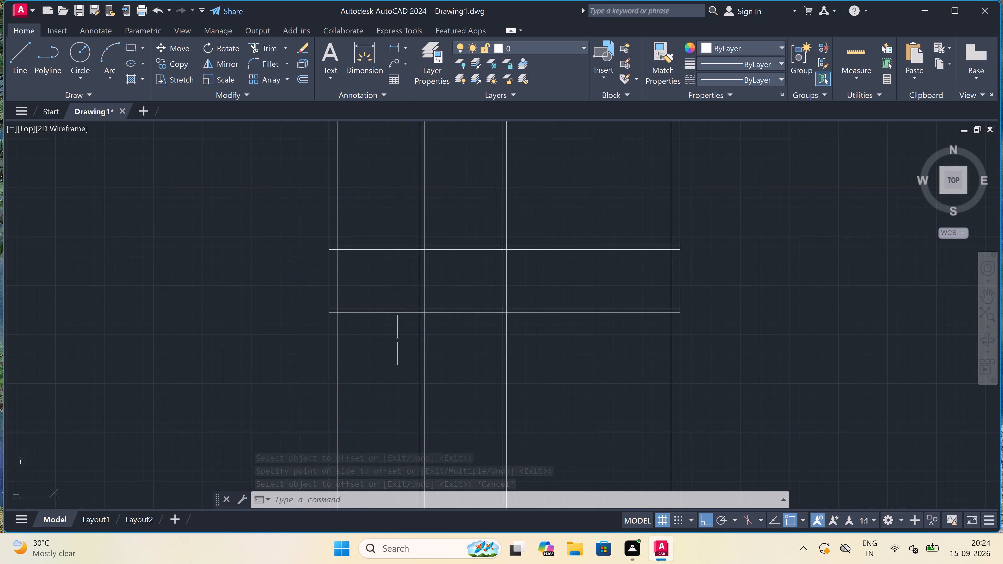
pyautogui.press('Escape')
pyautogui.write('tr')
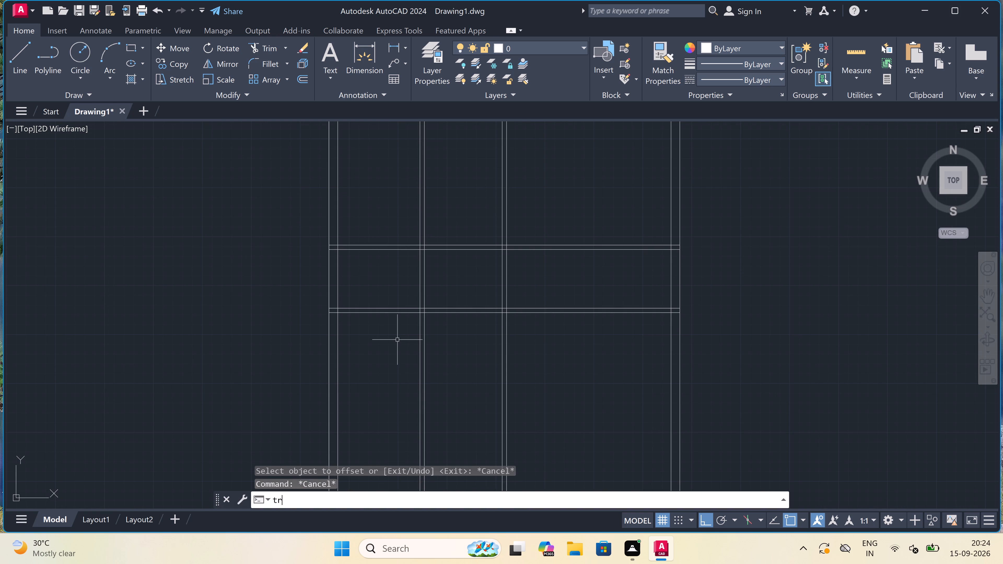
pyautogui.press('space')
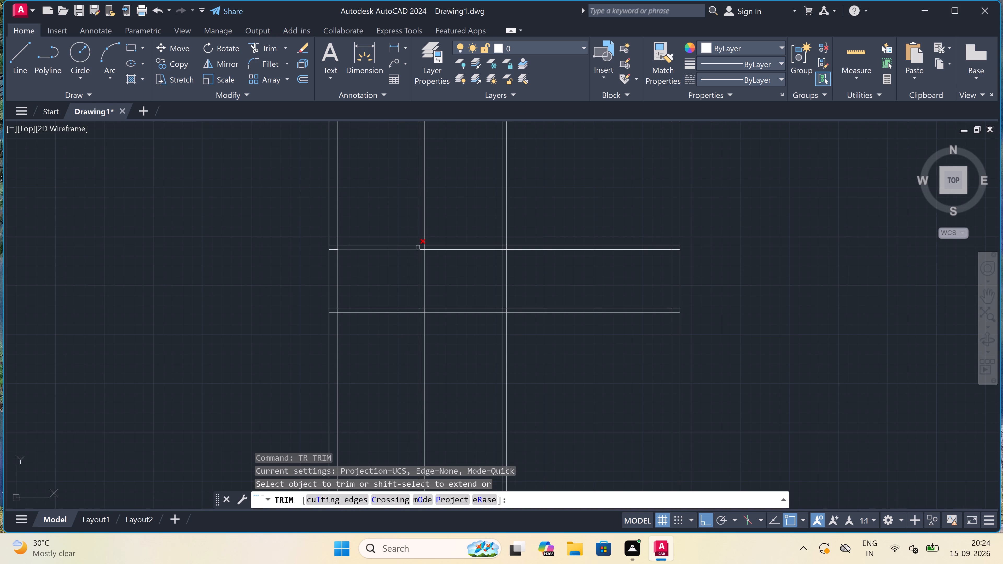
pyautogui.click(416, 239)
pyautogui.click(431, 232)
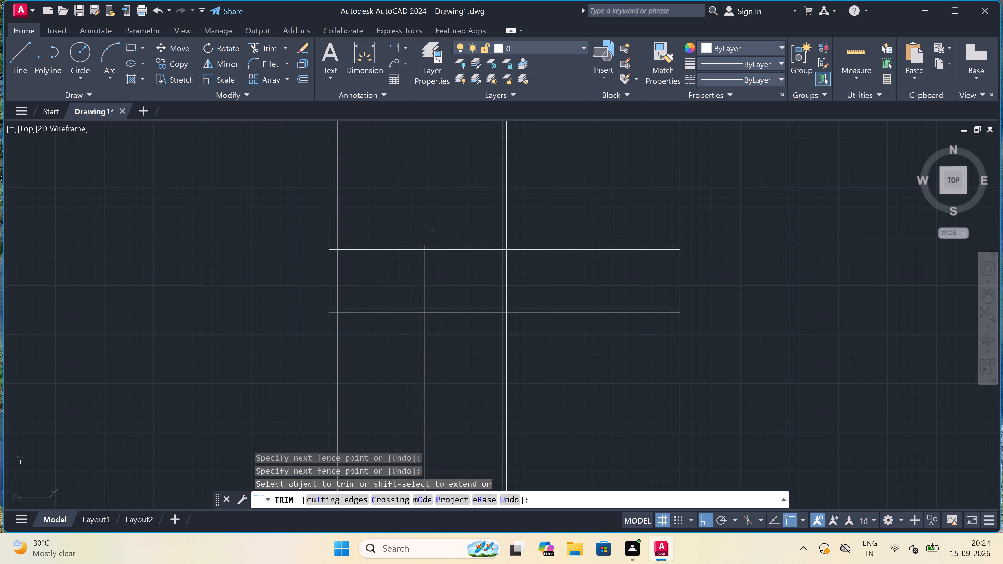
pyautogui.click(425, 378)
pyautogui.click(393, 379)
pyautogui.click(449, 353)
# Trim both lines of the lower horizontal partition between the small room and centre wall, and between the centre and right outer walls.
pyautogui.scroll(-1, 453, 350)
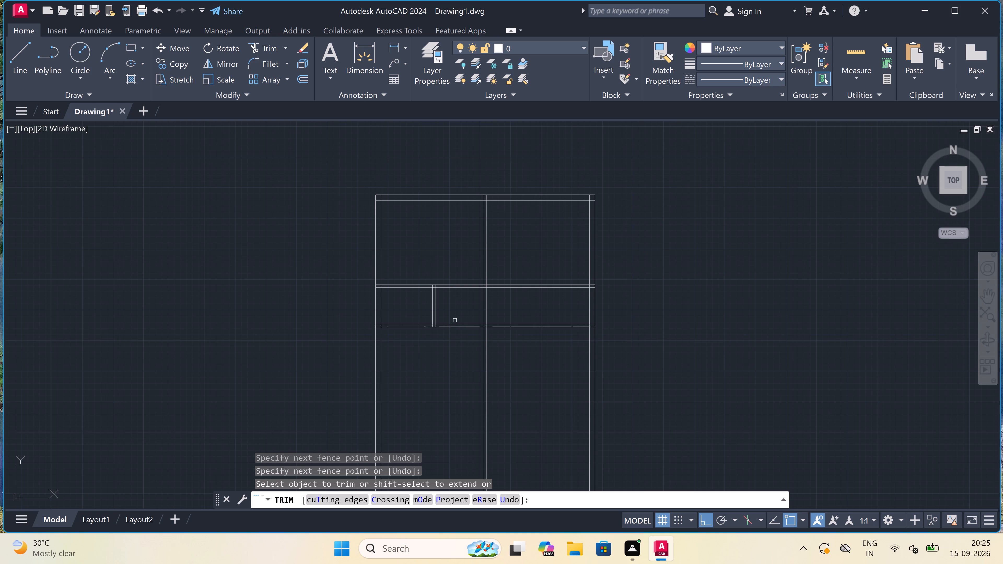
pyautogui.scroll(1, 455, 320)
pyautogui.click(455, 320)
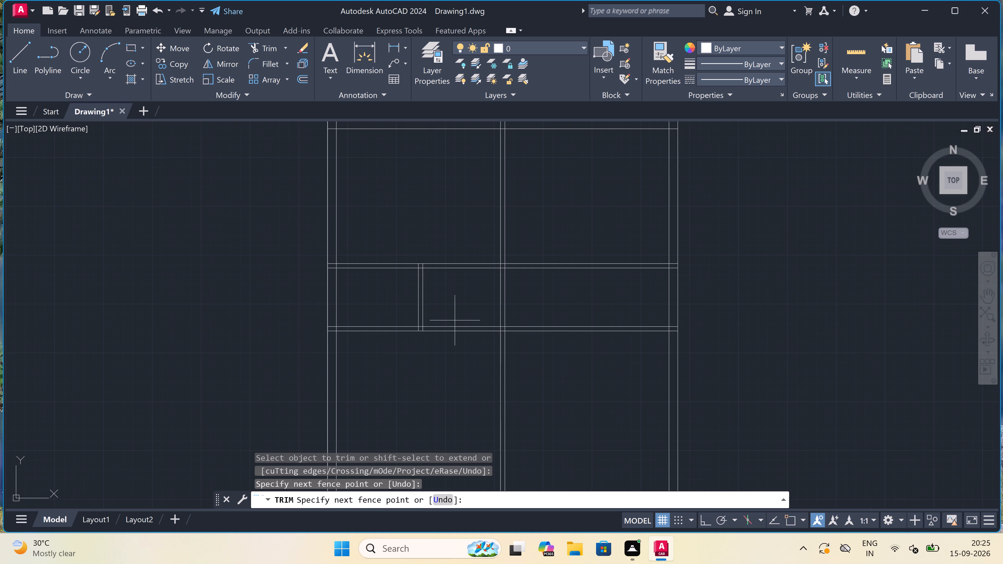
pyautogui.click(447, 360)
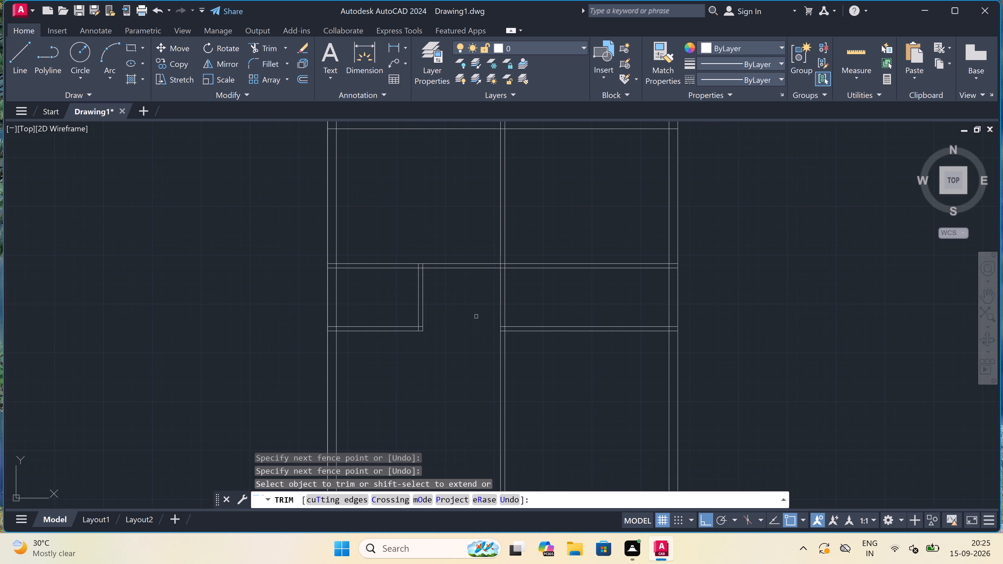
pyautogui.click(521, 333)
pyautogui.click(521, 322)
pyautogui.press('Escape')
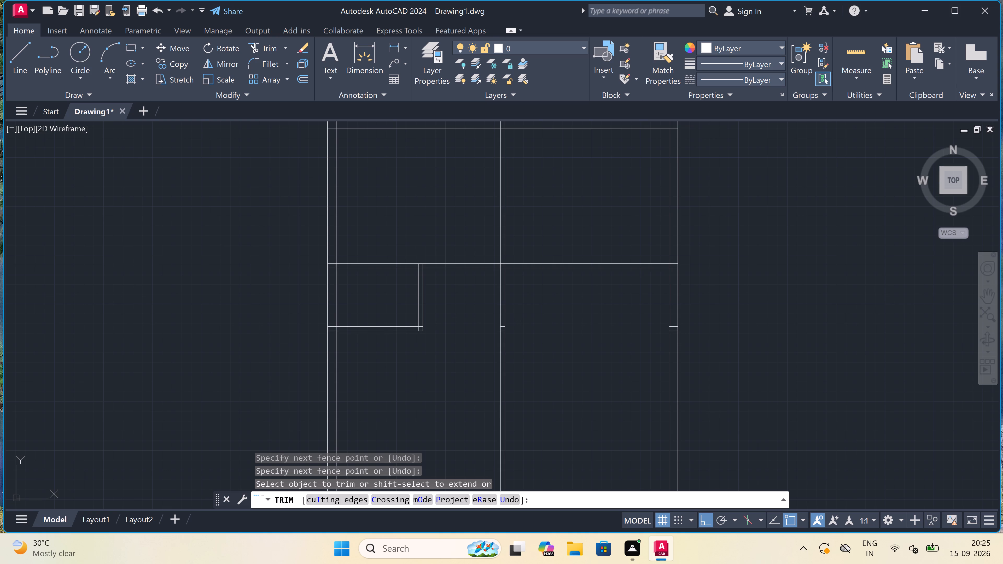
# Offset the lower line of the small room's bottom partition 5' downward to mark a second small room.
pyautogui.press('o')
pyautogui.press('space')
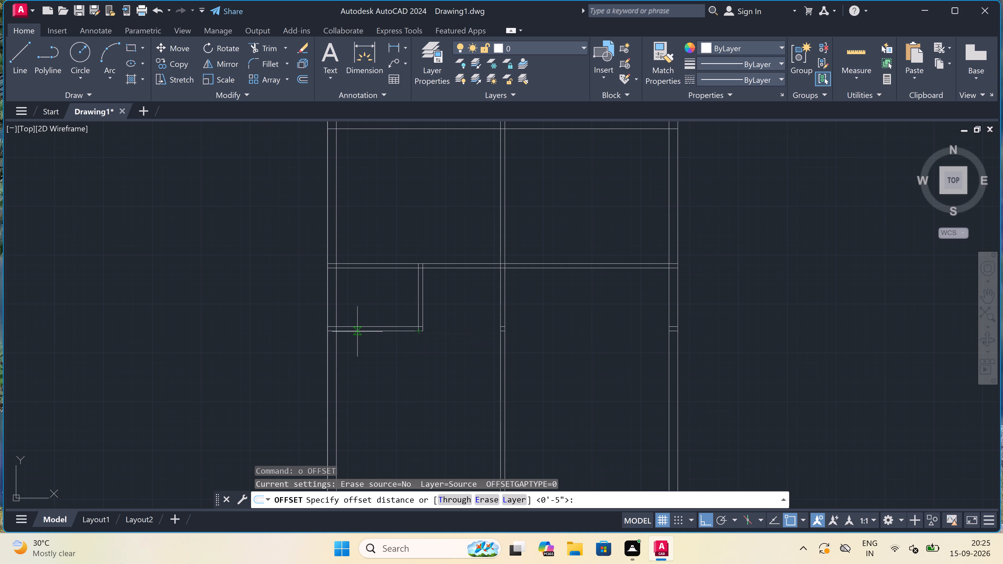
pyautogui.moveTo(357, 331); pyautogui.dragTo(359, 337)
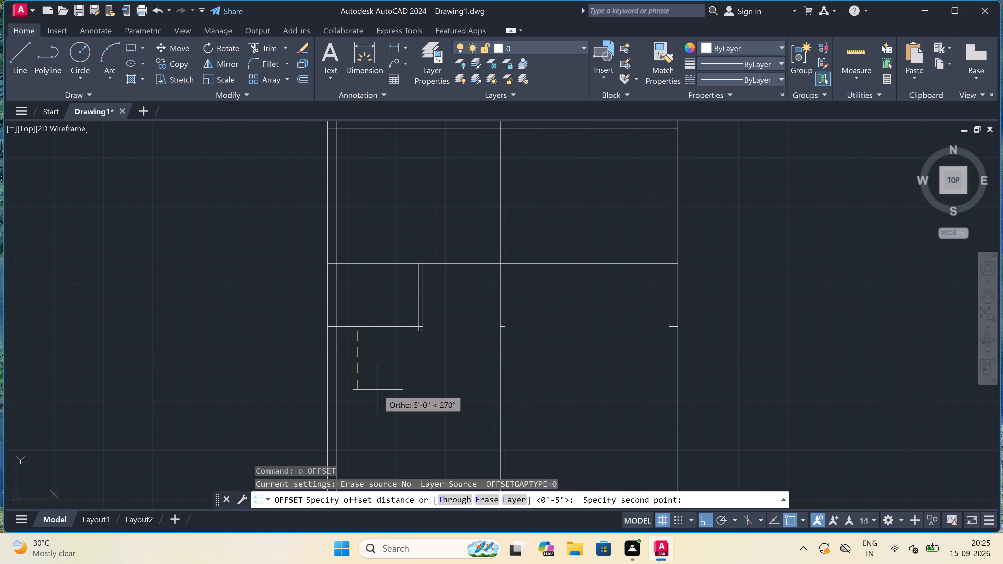
pyautogui.write("5'")
pyautogui.press('space')
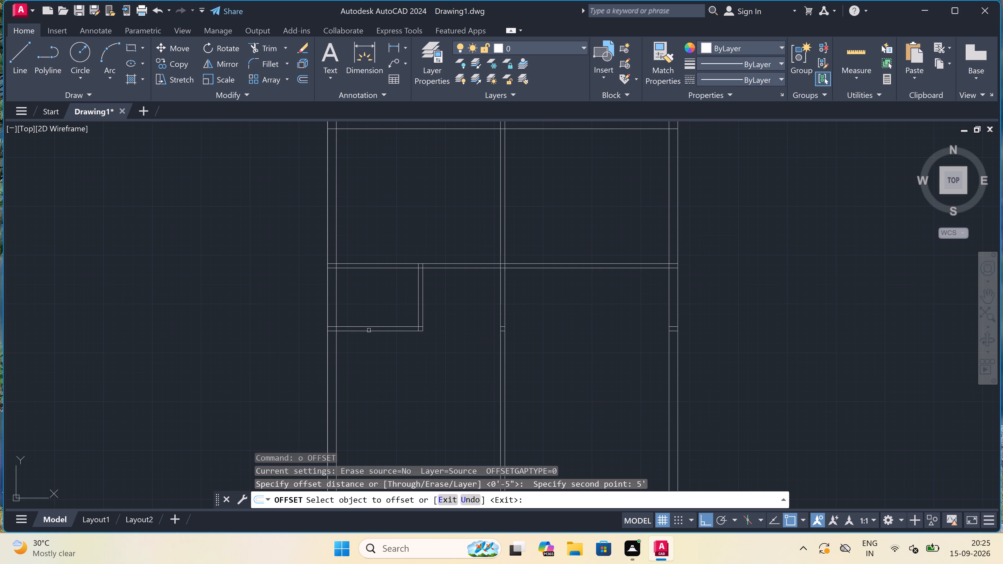
pyautogui.moveTo(369, 330); pyautogui.dragTo(369, 333)
pyautogui.click(366, 362)
pyautogui.press('Escape')
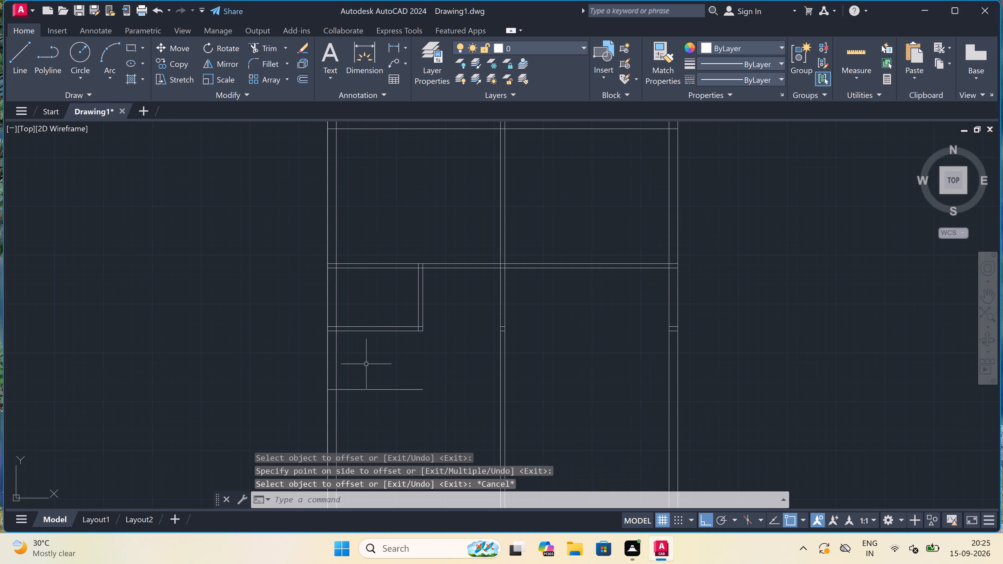
# Offset the new short horizontal line 4.5" downward to form the second small room's bottom partition wall.
pyautogui.press('space')
pyautogui.moveTo(365, 387); pyautogui.dragTo(365, 392)
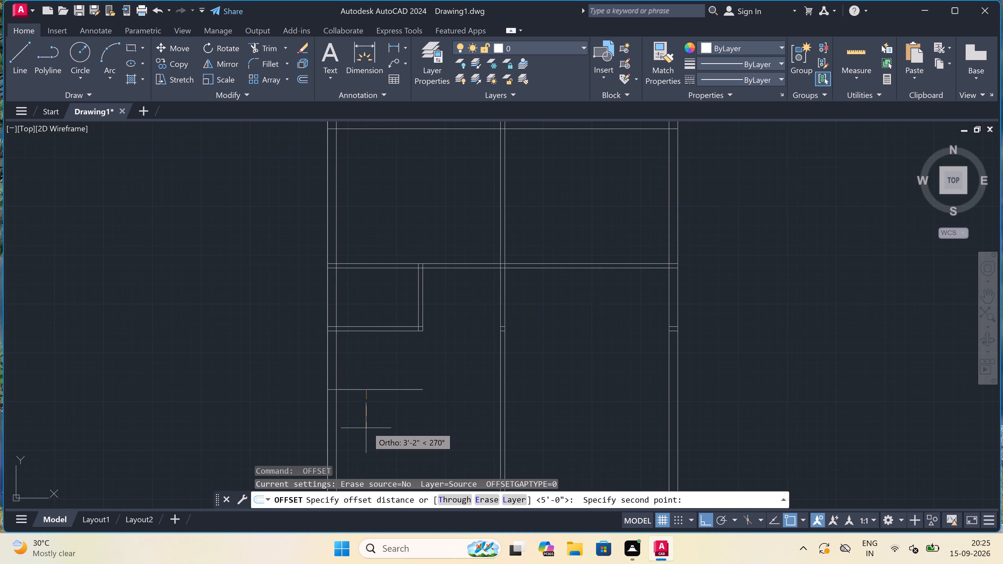
pyautogui.write('4.5"')
pyautogui.press('space')
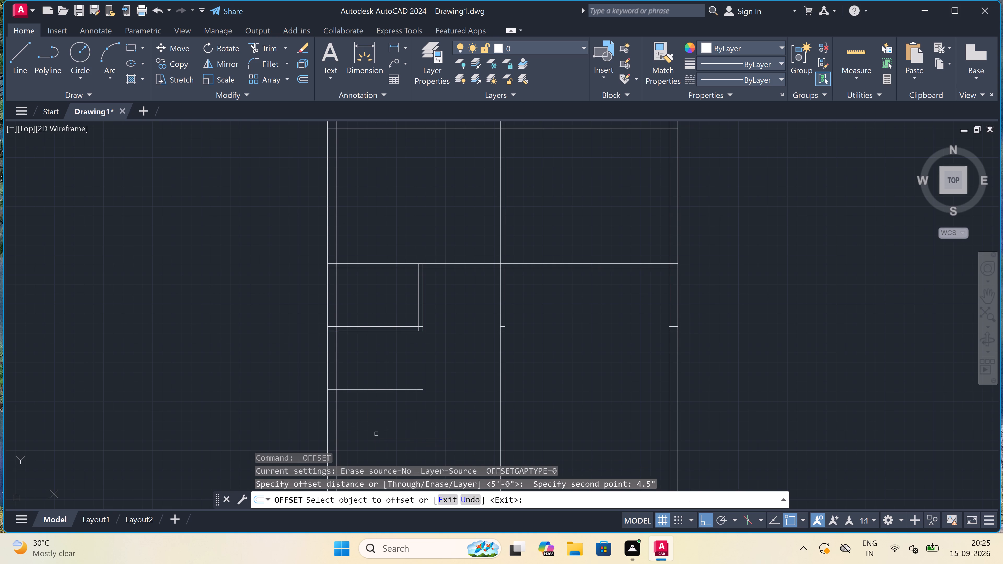
pyautogui.moveTo(360, 389); pyautogui.dragTo(360, 392)
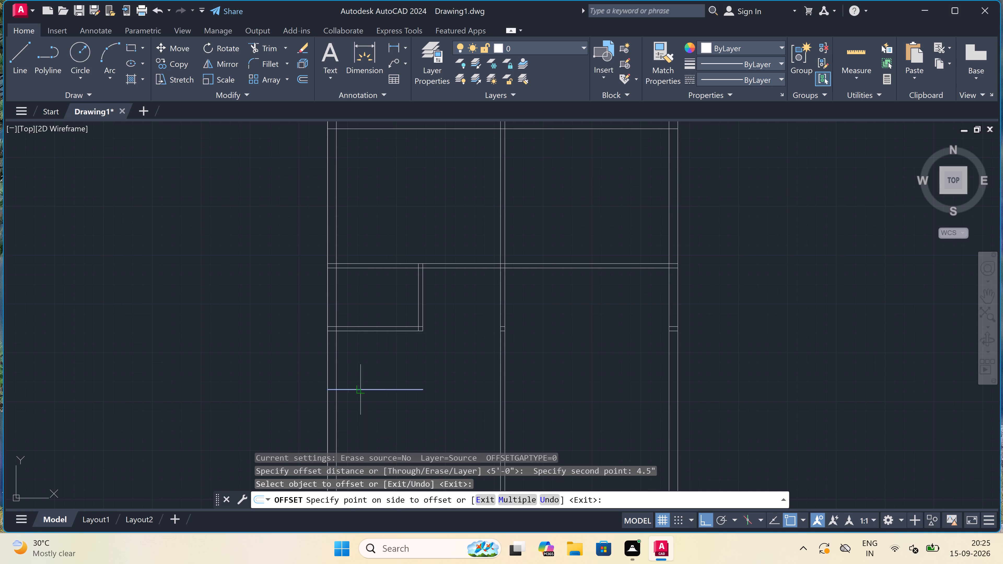
pyautogui.click(358, 403)
pyautogui.press('Escape')
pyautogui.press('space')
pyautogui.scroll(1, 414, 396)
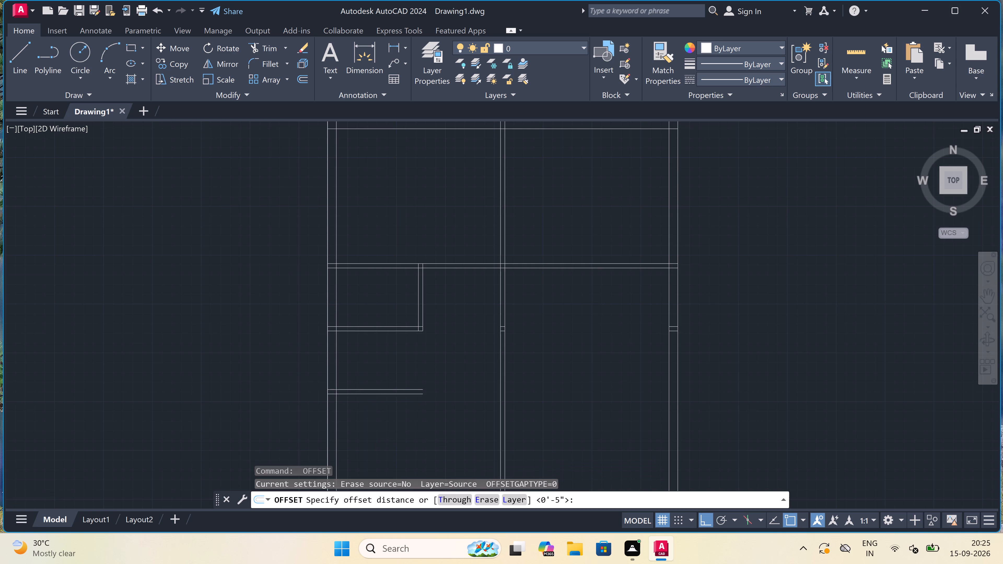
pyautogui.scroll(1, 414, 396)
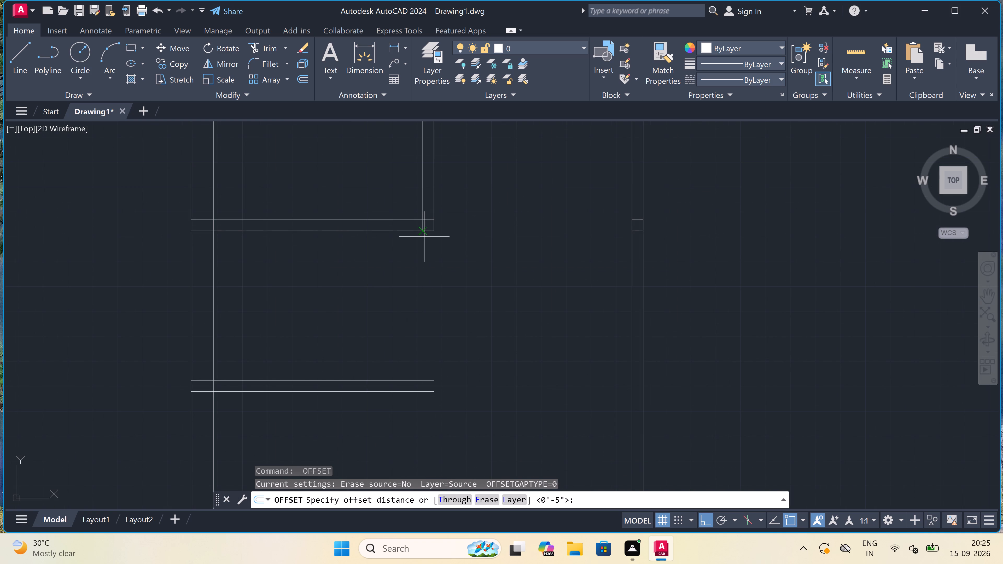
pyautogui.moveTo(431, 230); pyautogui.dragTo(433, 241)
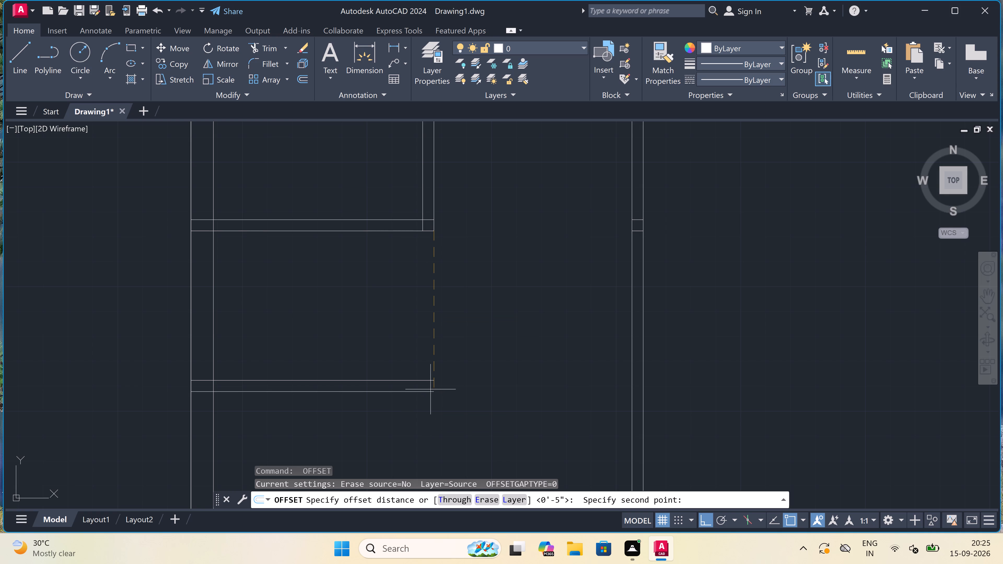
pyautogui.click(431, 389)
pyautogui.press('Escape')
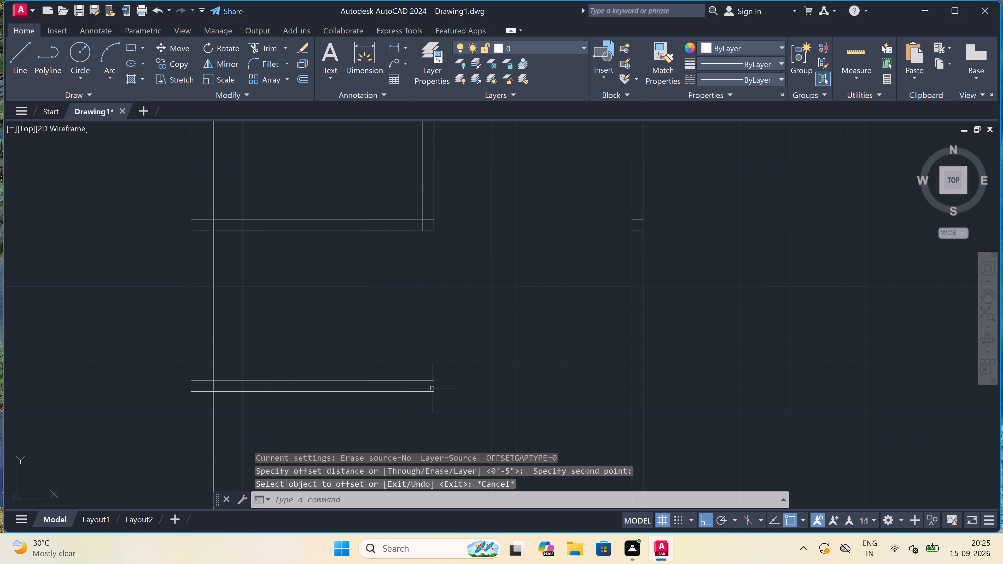
# Draw two vertical lines extending the upper small room's right partition down to the new bottom partition, closing the second small room.
pyautogui.press('l')
pyautogui.press('space')
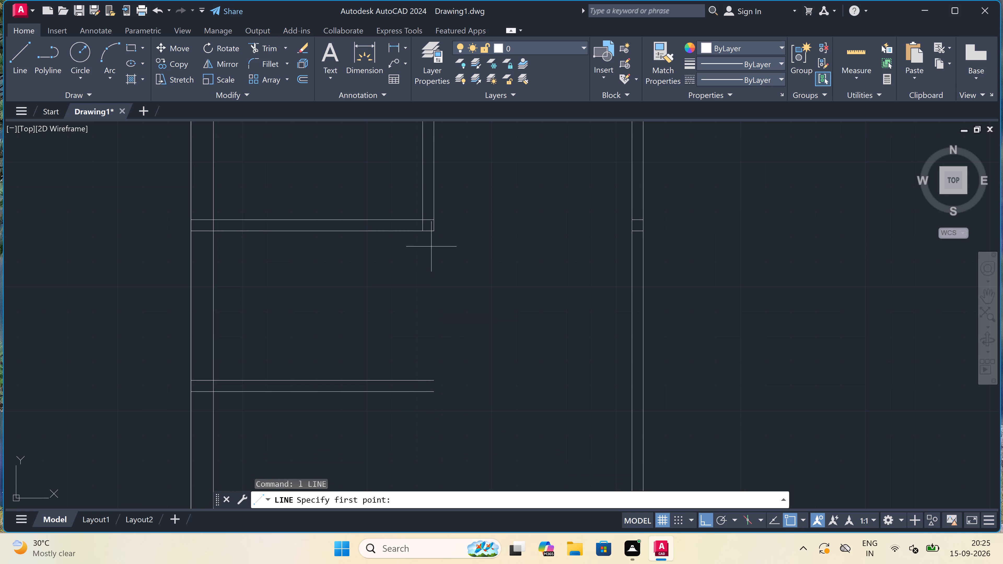
pyautogui.click(431, 228)
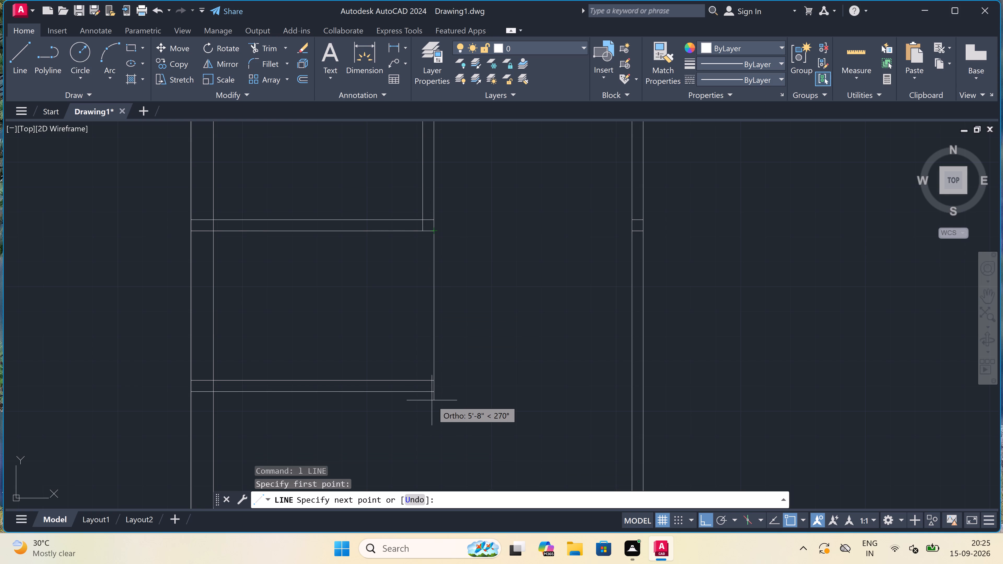
pyautogui.click(433, 392)
pyautogui.press('Escape')
pyautogui.press('space')
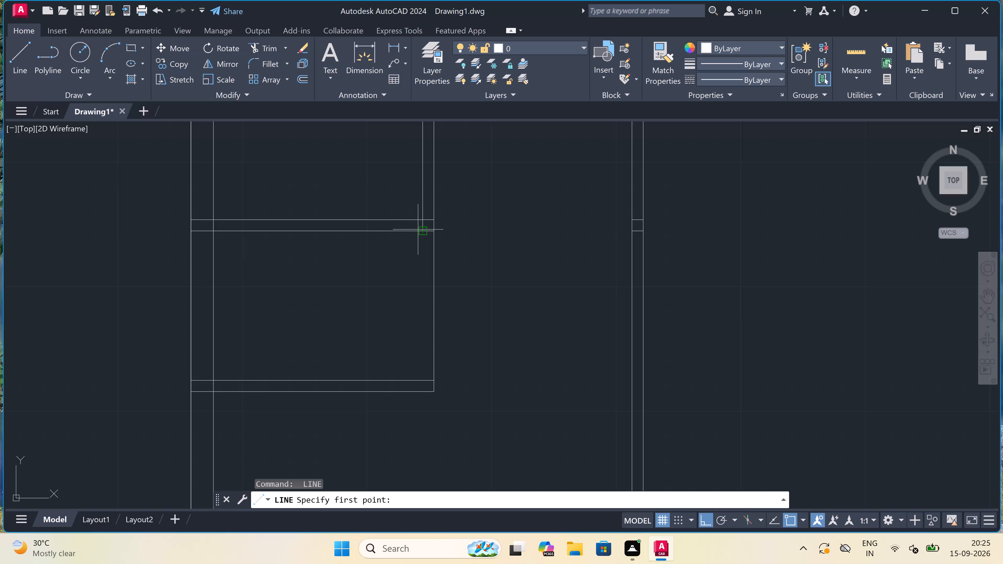
pyautogui.moveTo(423, 228); pyautogui.dragTo(428, 252)
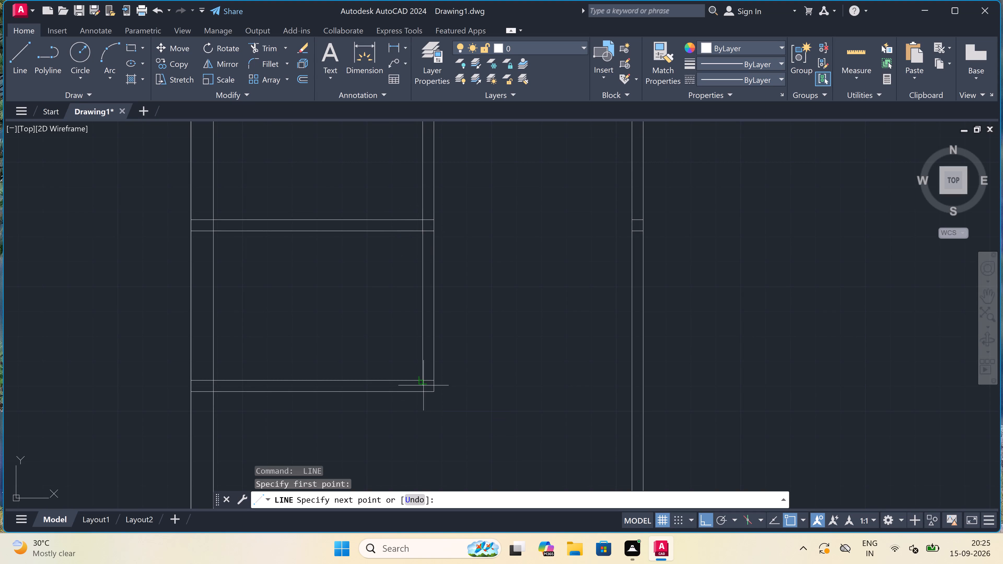
pyautogui.click(423, 380)
pyautogui.press('Escape')
# Draw a door jamb line across the bottom partition near its right corner, continuing from its midpoint 2" left and 2' up.
pyautogui.scroll(-3, 404, 361)
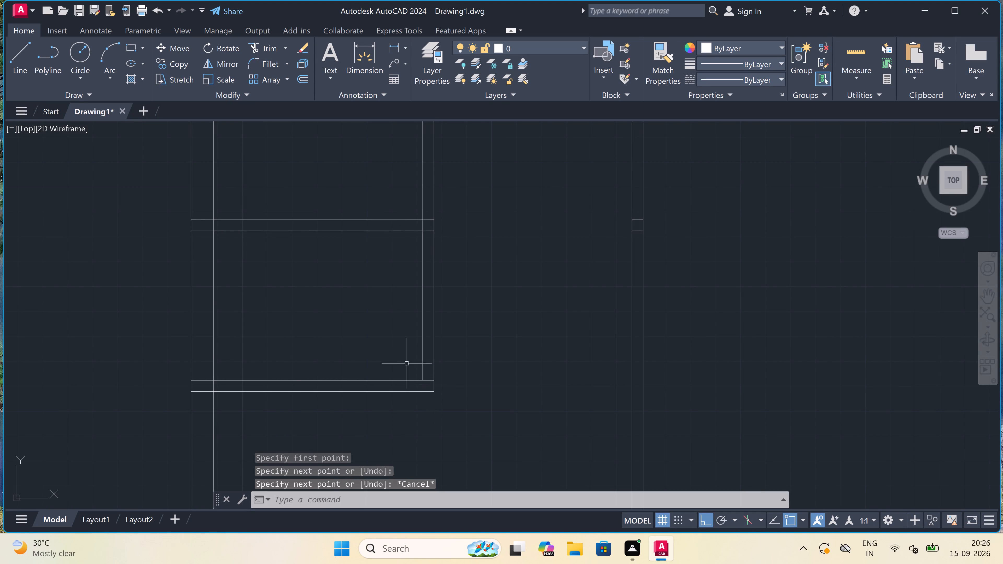
pyautogui.scroll(3, 396, 370)
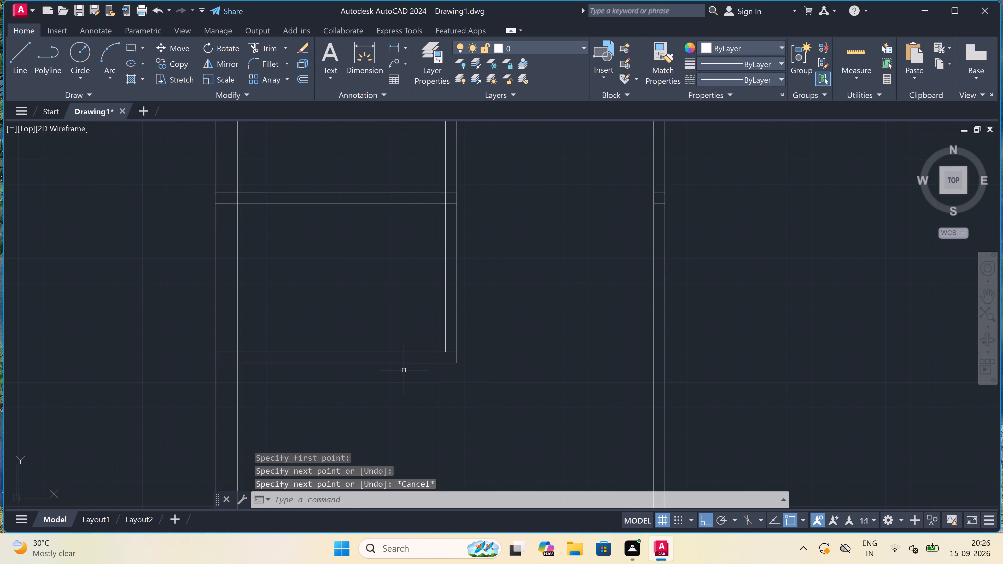
pyautogui.press('l')
pyautogui.press('space')
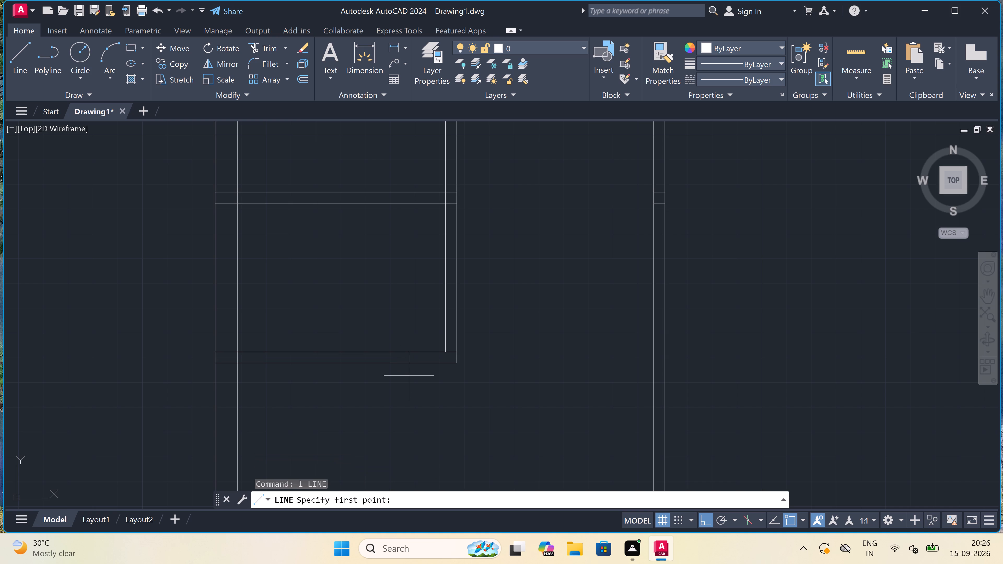
pyautogui.scroll(2, 419, 351)
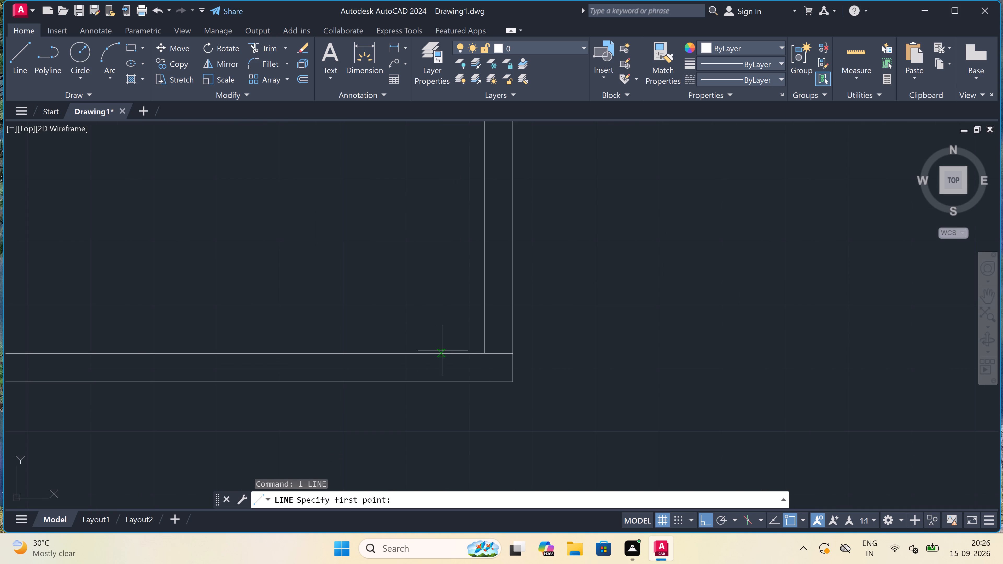
pyautogui.click(457, 353)
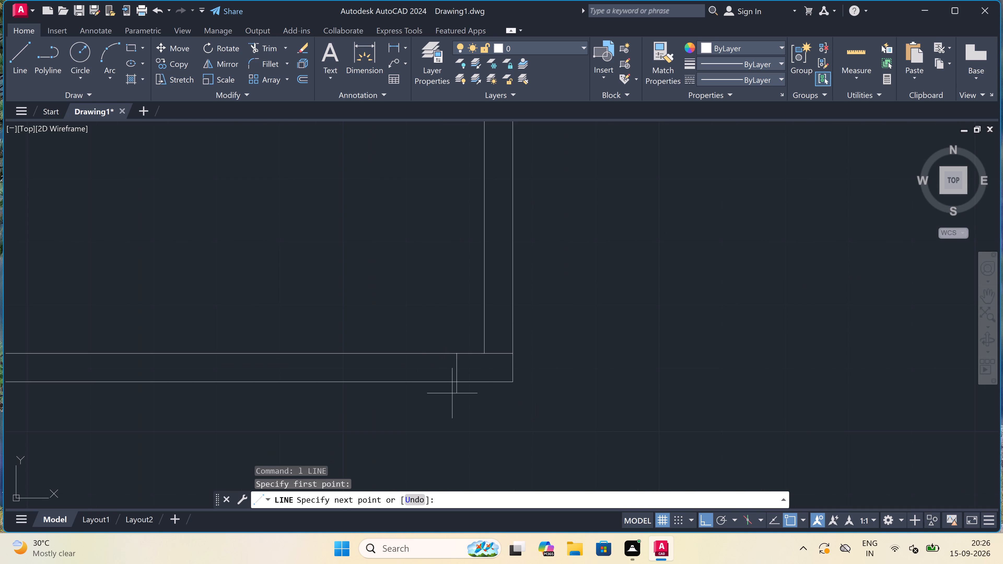
pyautogui.click(455, 380)
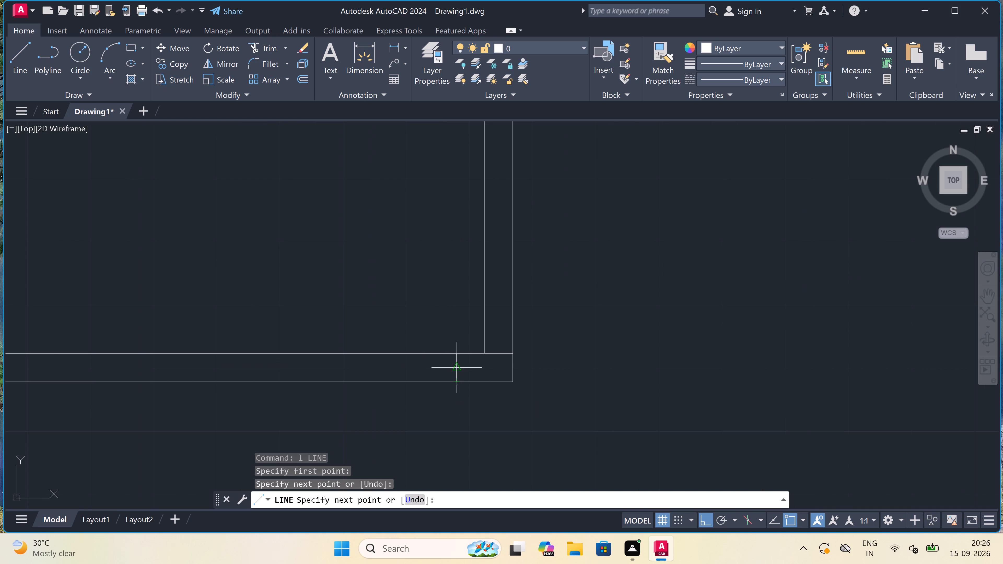
pyautogui.click(455, 370)
pyautogui.write('2"')
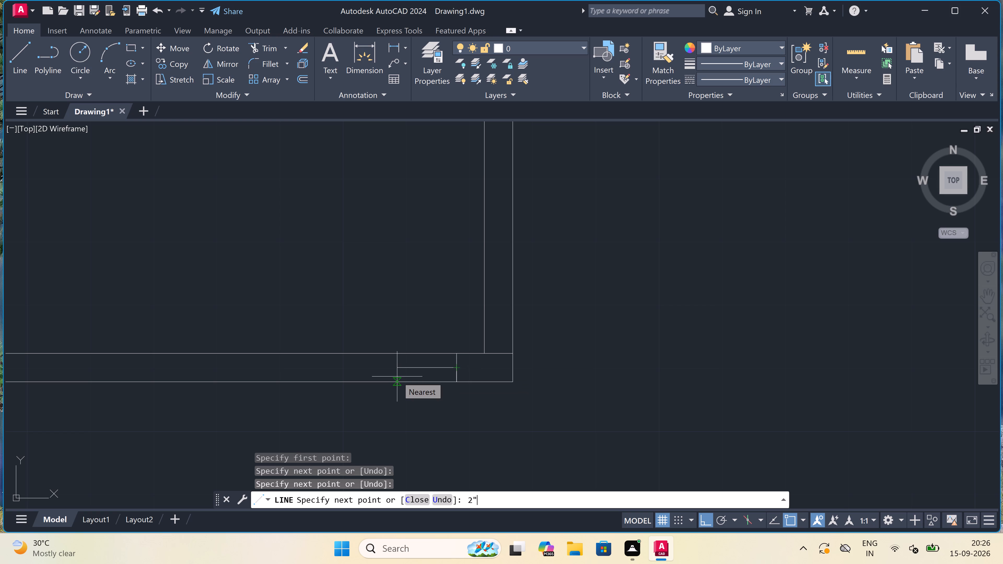
pyautogui.press('space')
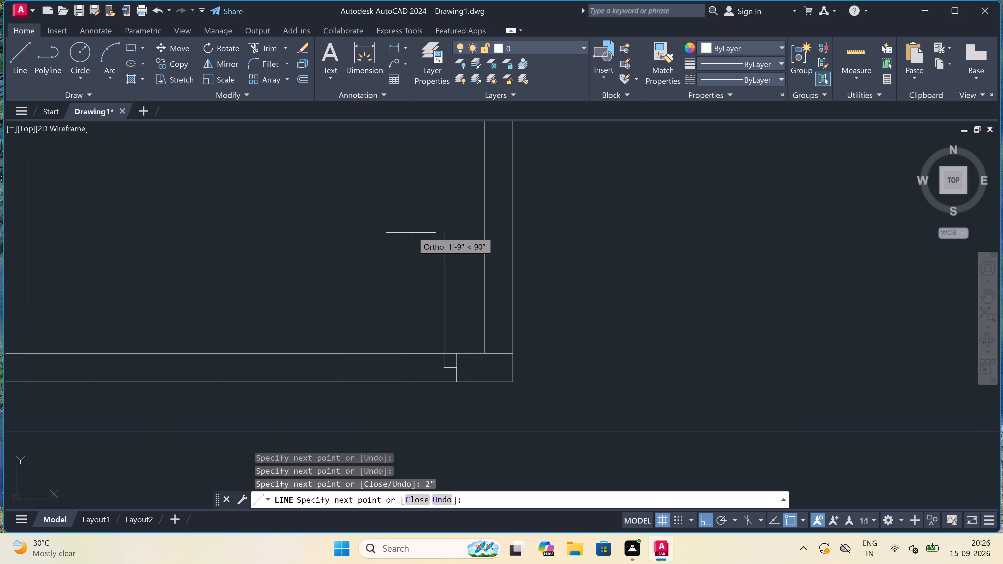
pyautogui.press('3')
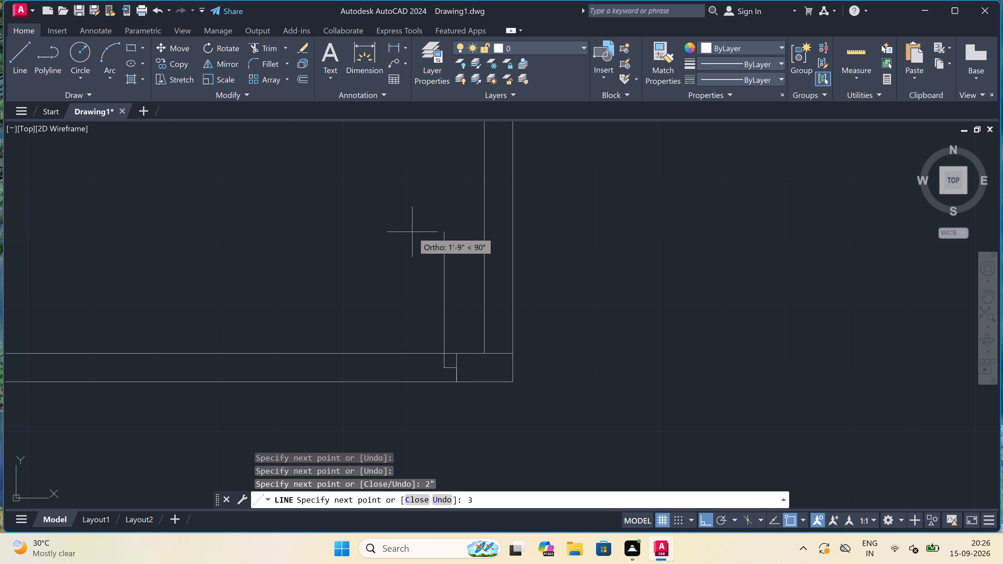
pyautogui.press('BackSpace')
pyautogui.write("2'")
pyautogui.press('space')
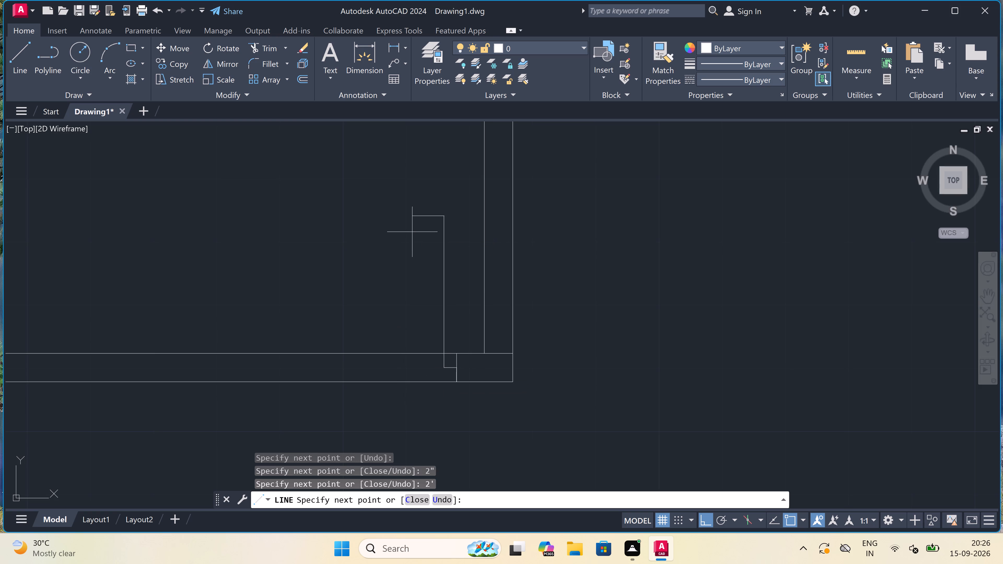
pyautogui.press('Escape')
# Draw the opposite jamb line across the bottom partition to the left, with a 2" line running right from its midpoint.
pyautogui.press('space')
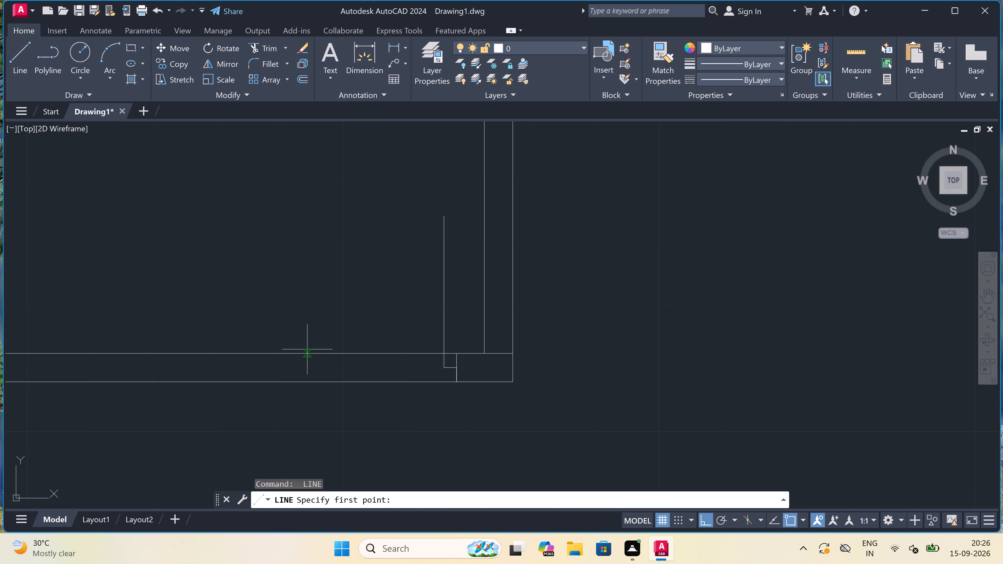
pyautogui.moveTo(296, 351); pyautogui.dragTo(296, 356)
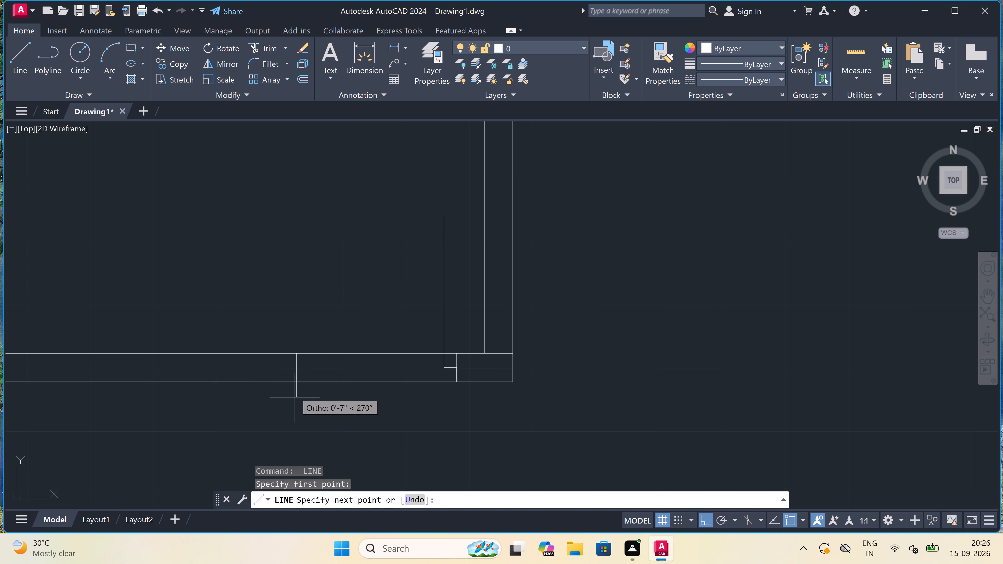
pyautogui.click(295, 384)
pyautogui.click(292, 368)
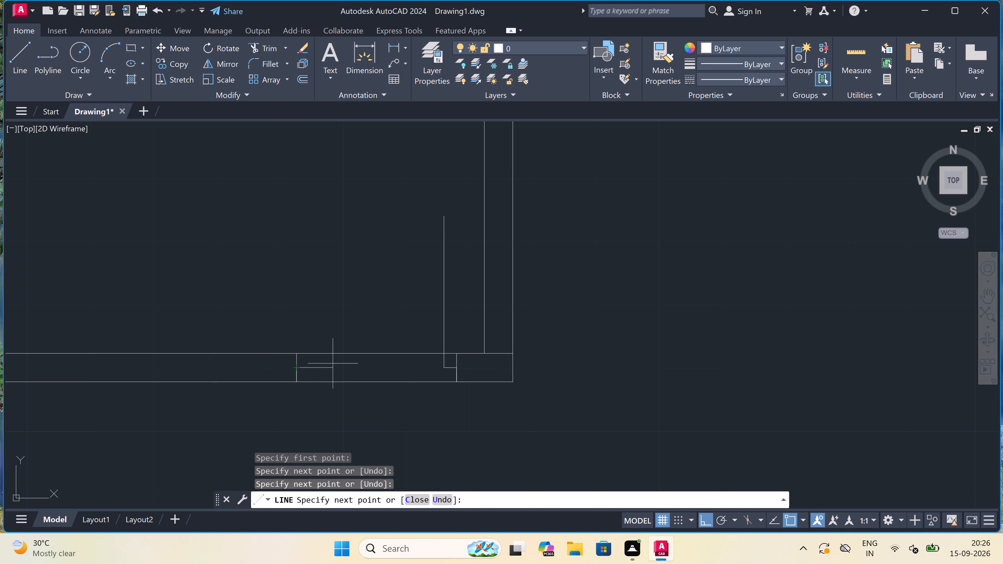
pyautogui.write('2"')
pyautogui.press('space')
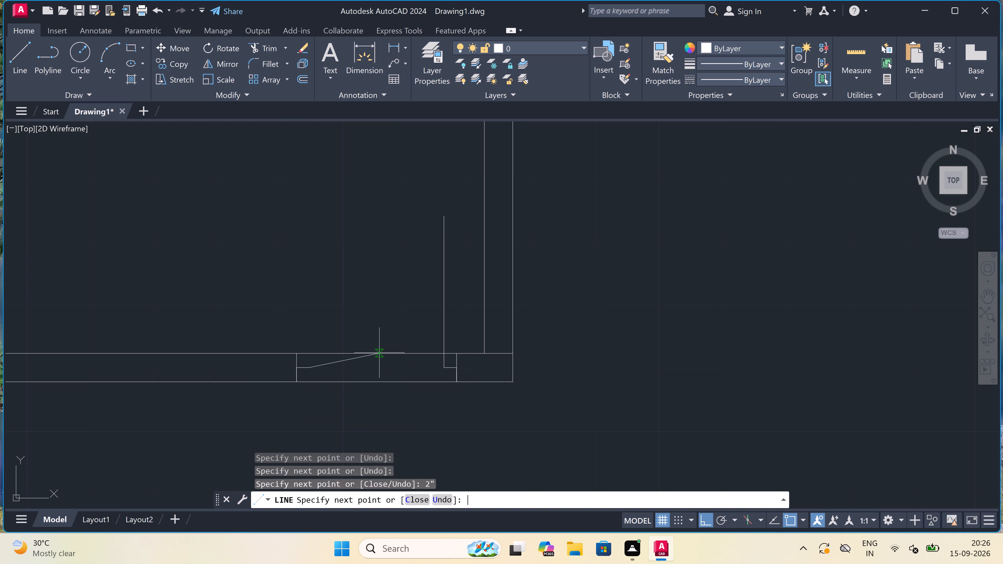
pyautogui.press('Escape')
# Draw the lower small room's door swing with a Start, End, Direction arc from the leaf's top end to the opposite 2" stub.
pyautogui.click(102, 64)
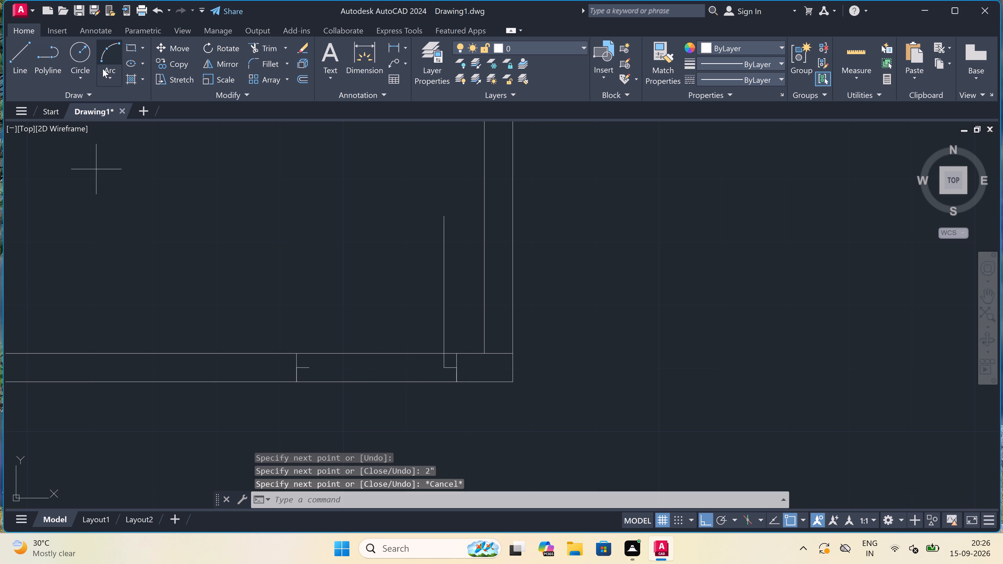
pyautogui.click(109, 79)
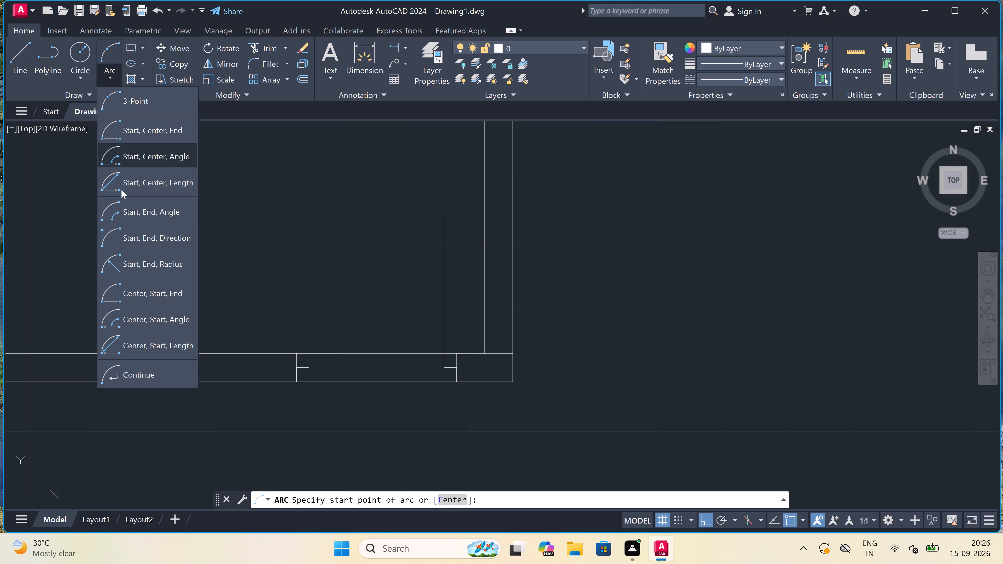
pyautogui.click(130, 239)
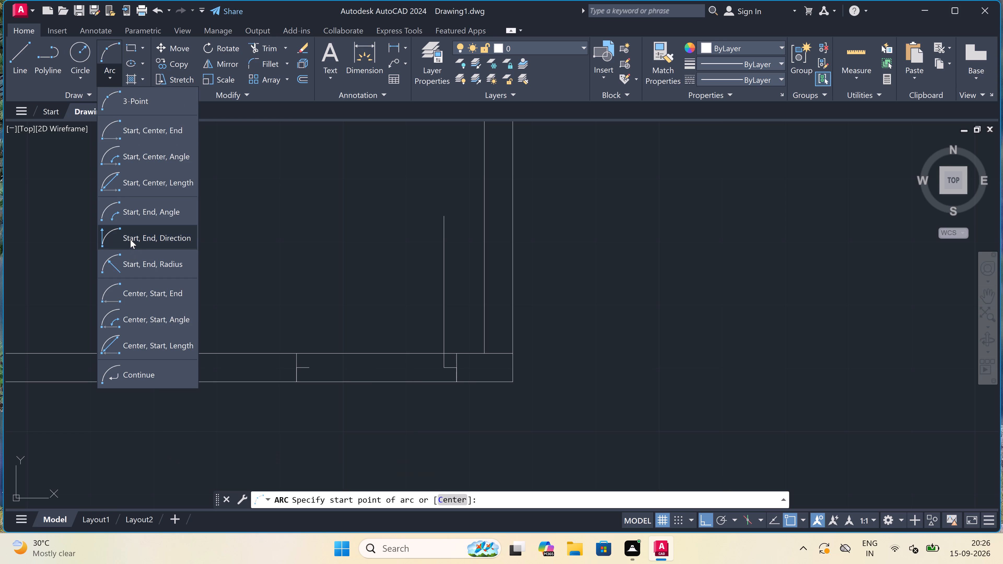
pyautogui.click(444, 212)
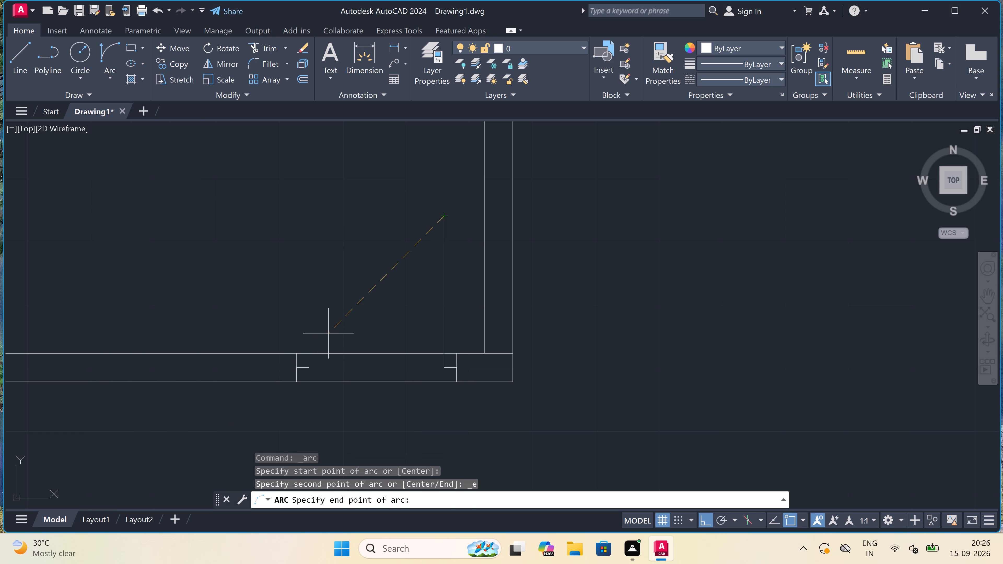
pyautogui.click(309, 366)
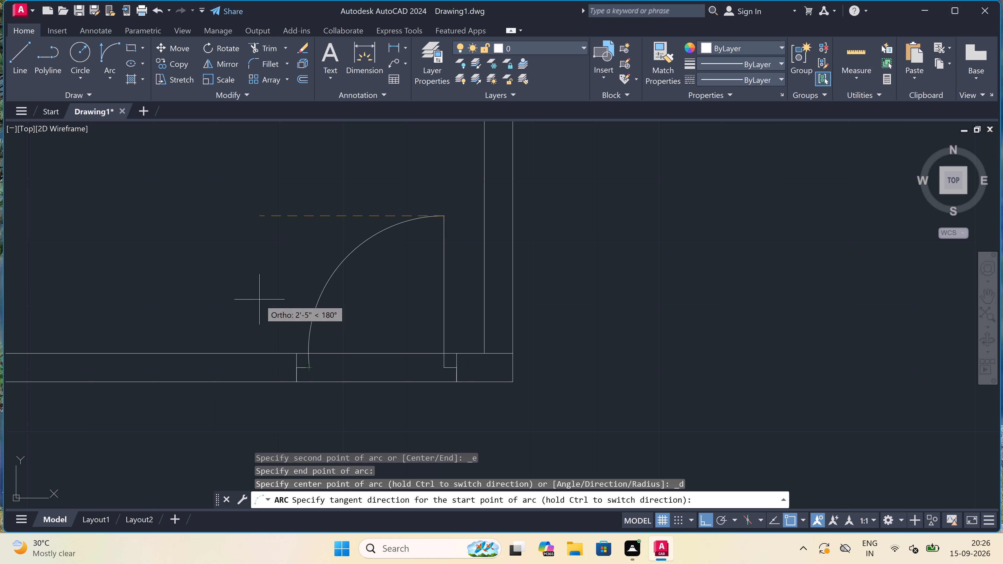
pyautogui.click(259, 299)
# Trim both bottom partition lines between the jambs to clear the lower small room's door opening.
pyautogui.write('tr')
pyautogui.press('space')
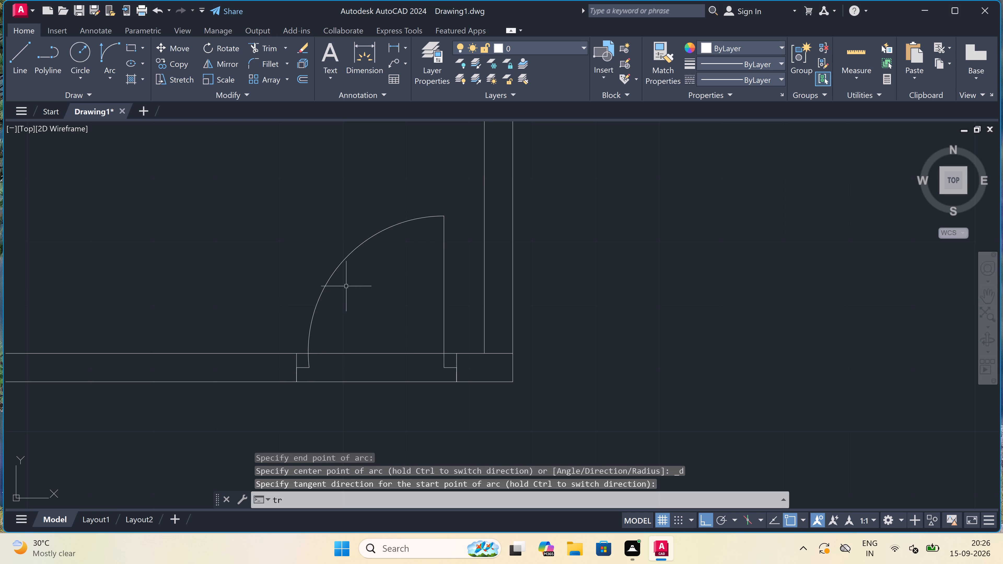
pyautogui.moveTo(367, 302); pyautogui.dragTo(369, 317)
pyautogui.click(365, 400)
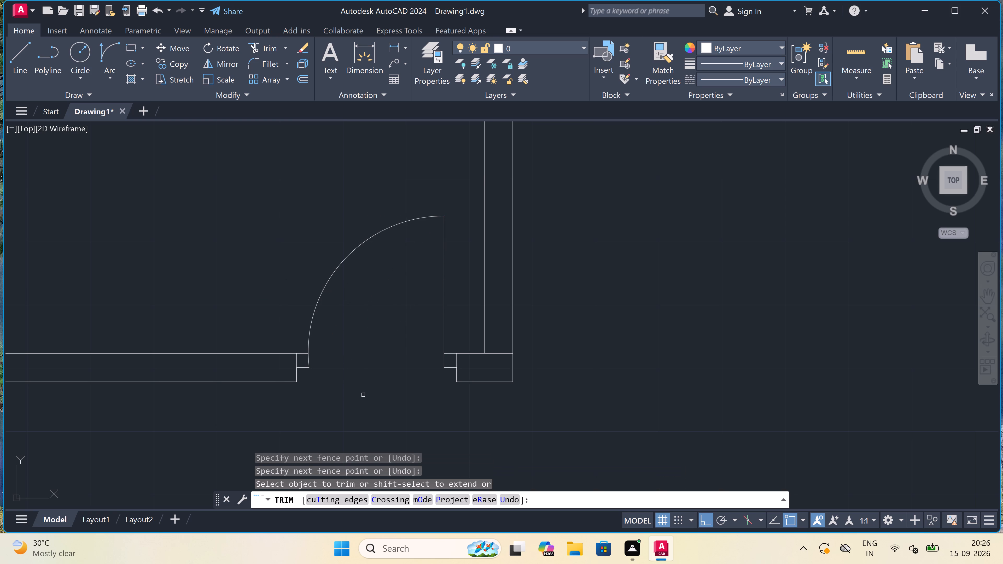
pyautogui.press('Escape')
# Draw a door jamb line across the upper small room's top partition near its right corner, continuing from its midpoint 2" left and 2' down.
pyautogui.scroll(-3, 356, 379)
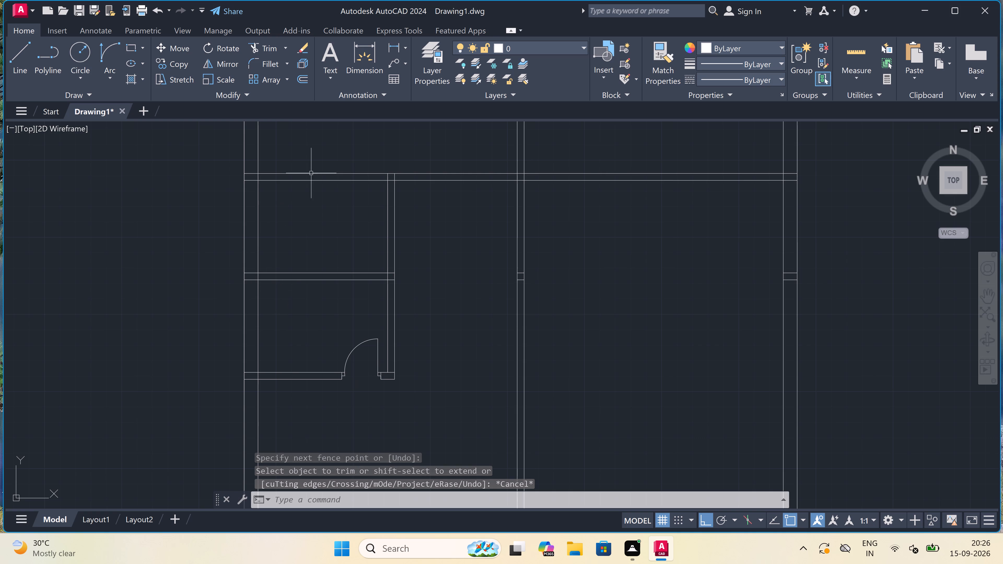
pyautogui.scroll(3, 329, 161)
pyautogui.press('l')
pyautogui.press('space')
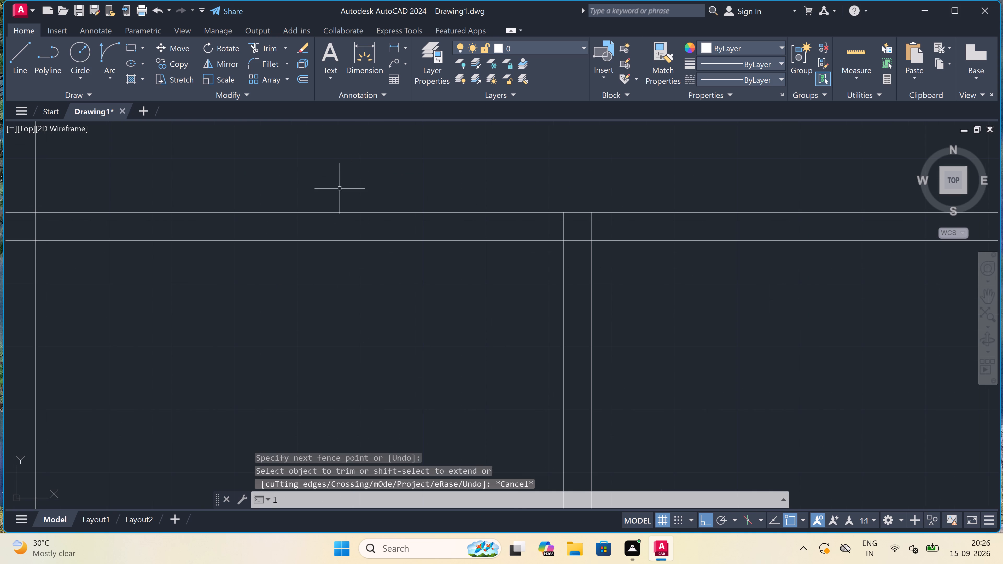
pyautogui.scroll(-2, 405, 209)
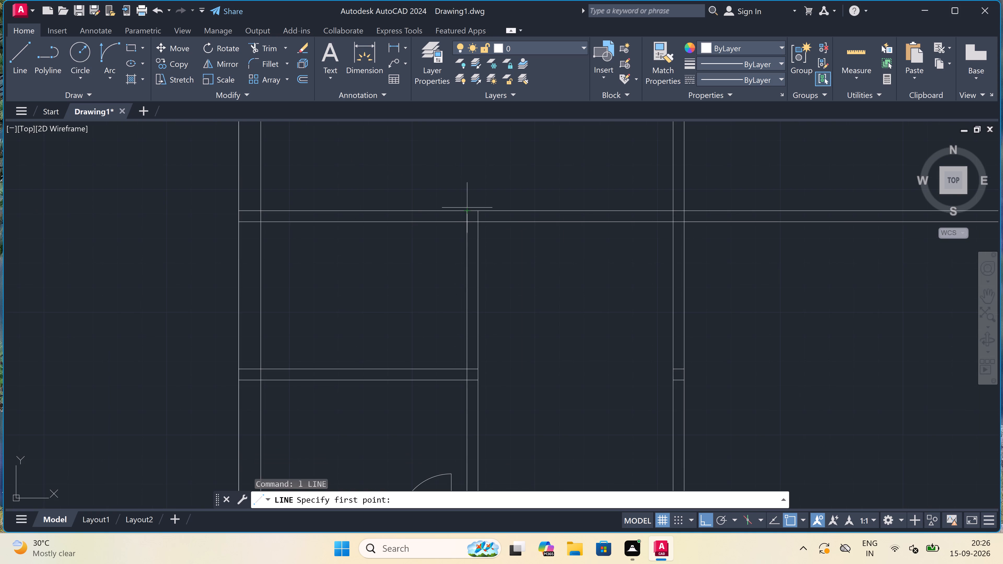
pyautogui.scroll(-1, 452, 211)
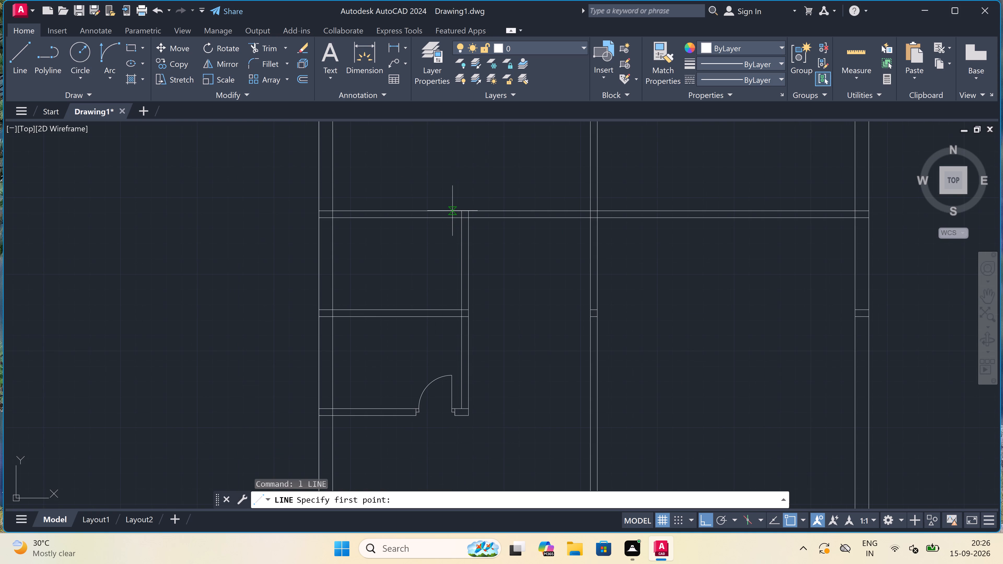
pyautogui.scroll(1, 452, 211)
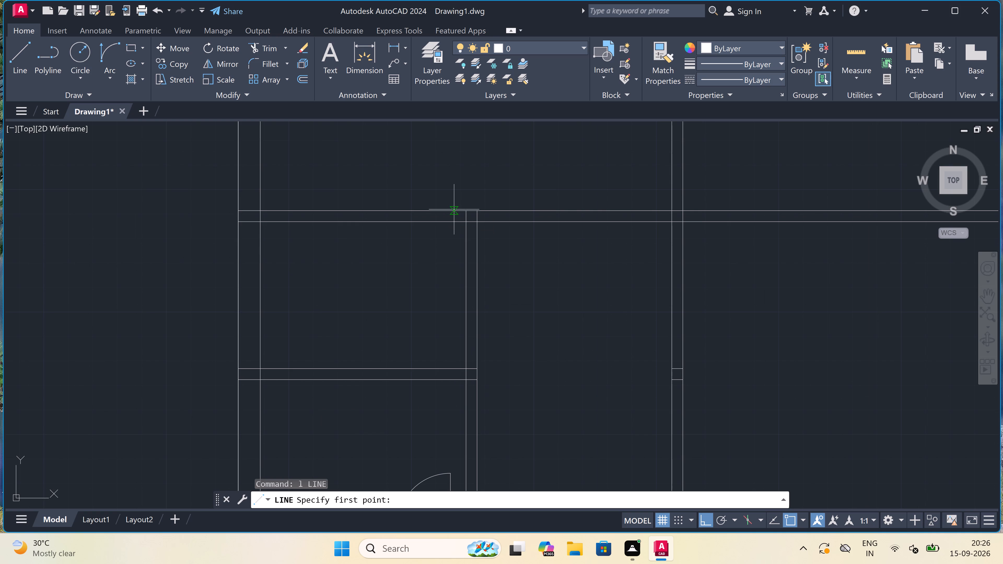
pyautogui.click(453, 210)
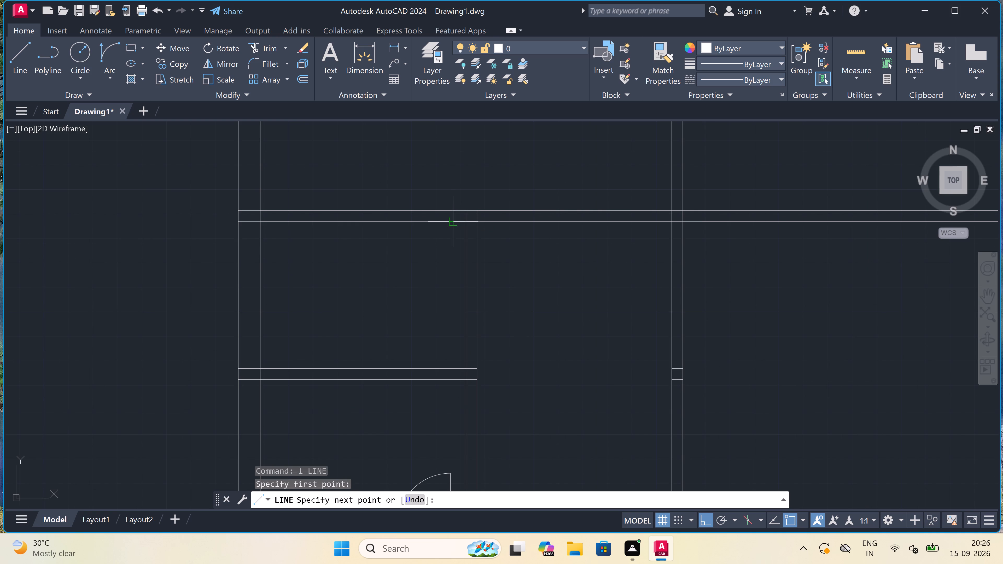
pyautogui.click(453, 219)
pyautogui.click(452, 216)
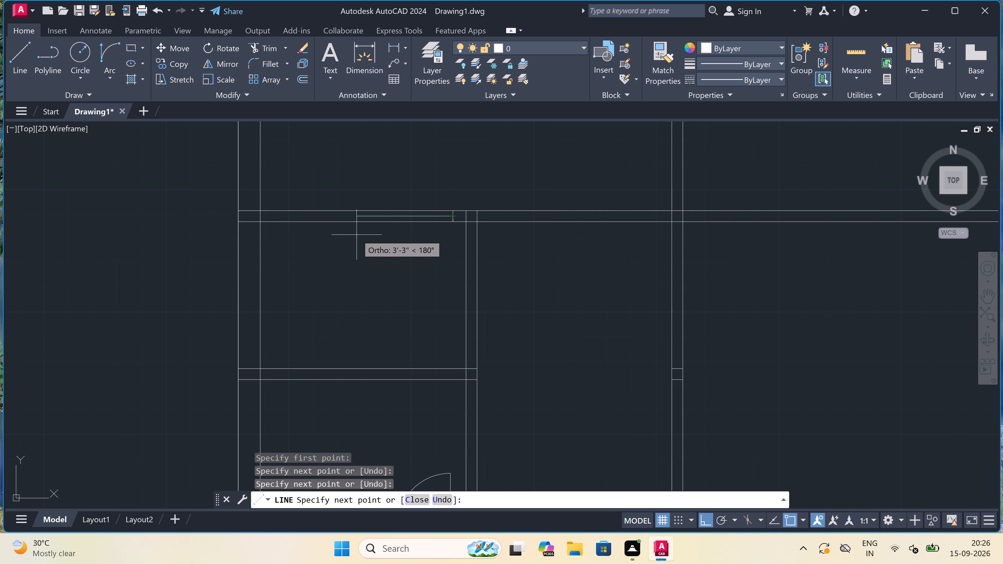
pyautogui.write('2"')
pyautogui.press('space')
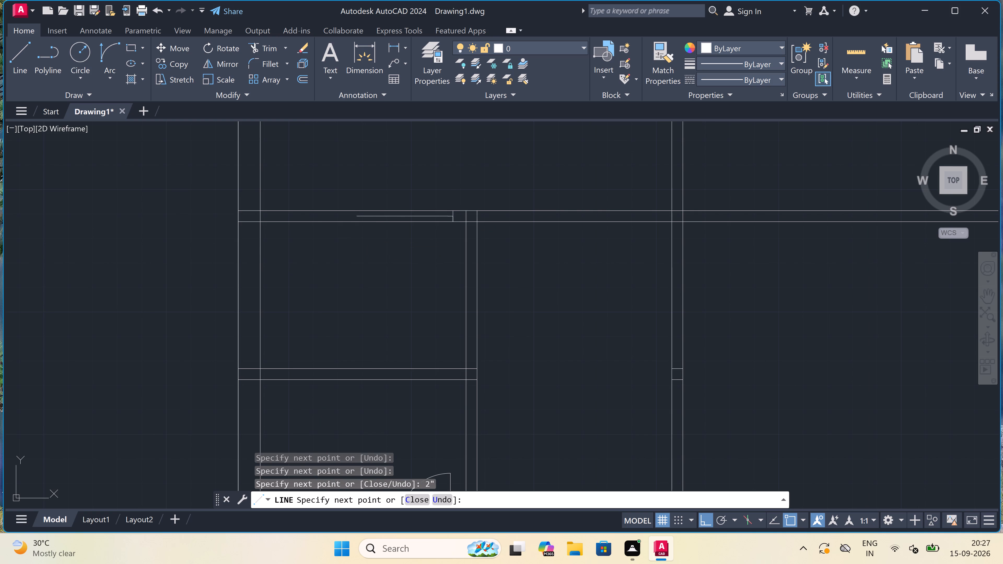
pyautogui.scroll(-3, 356, 208)
pyautogui.scroll(3, 356, 207)
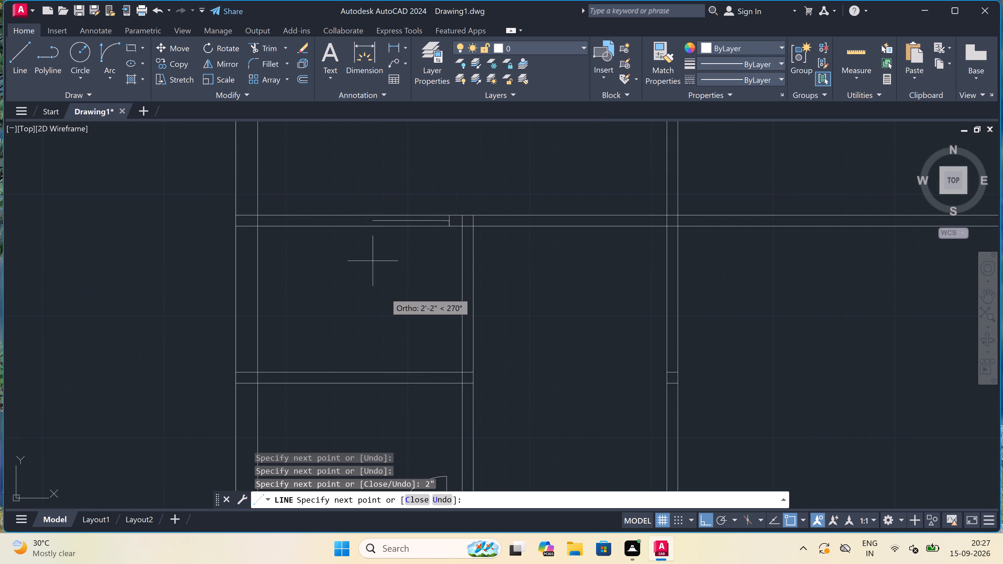
pyautogui.write("2'")
pyautogui.press('space')
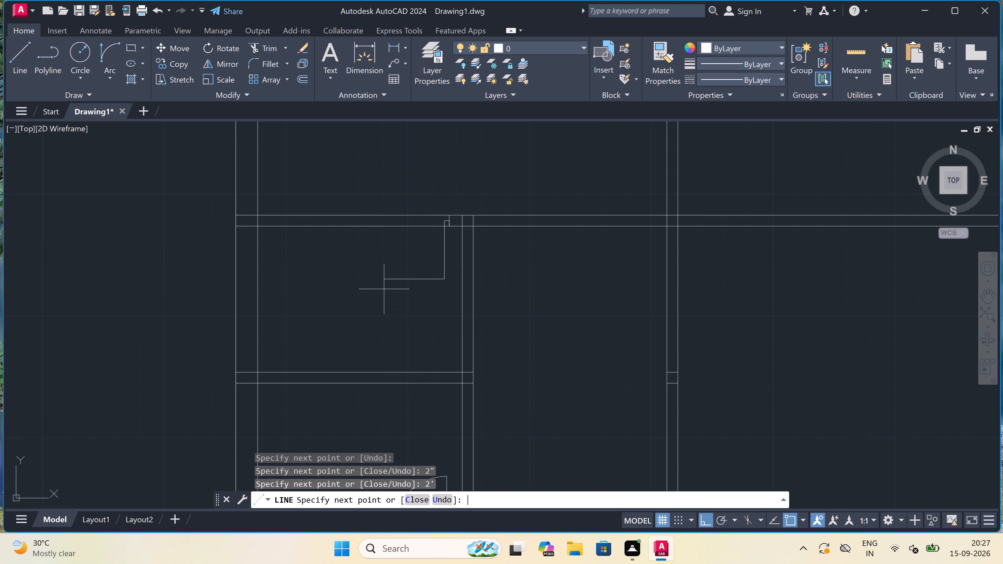
pyautogui.press('Escape')
# Draw the opposite jamb line across the top partition to the left, with a 2" line running right from its midpoint.
pyautogui.scroll(1, 379, 190)
pyautogui.scroll(-3, 377, 199)
pyautogui.press('space')
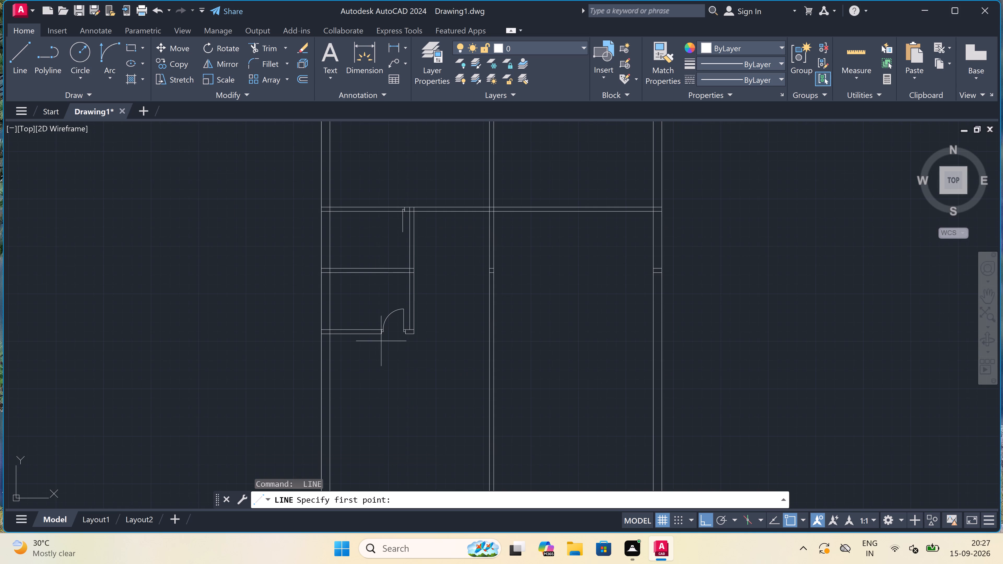
pyautogui.click(378, 208)
pyautogui.scroll(4, 378, 208)
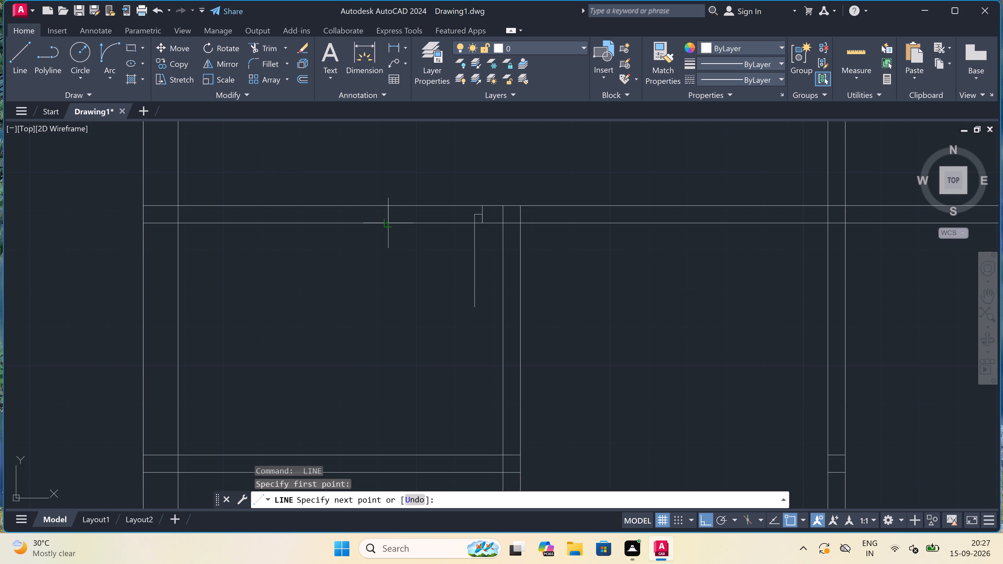
pyautogui.hotkey('ctrl', 'z')
pyautogui.scroll(5, 380, 211)
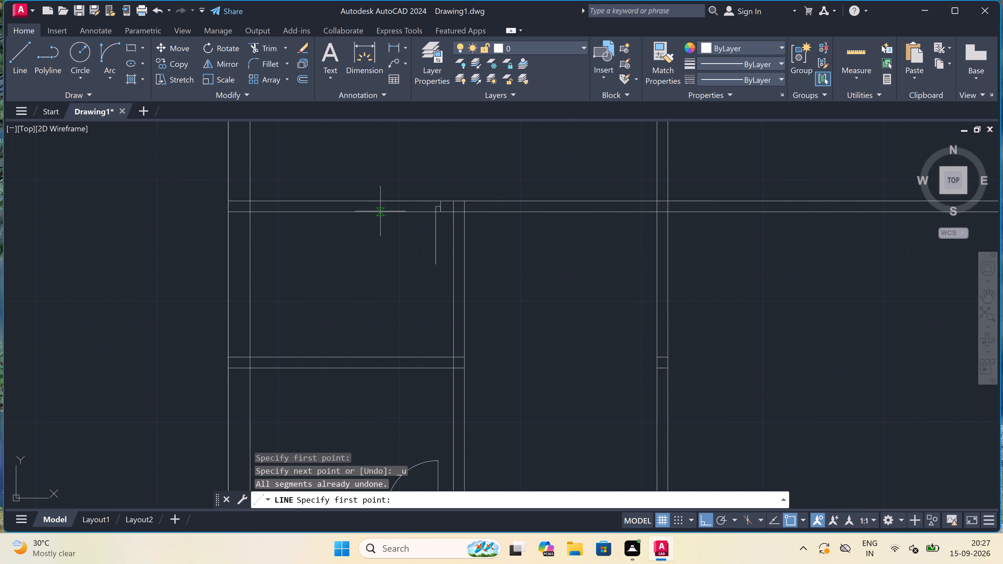
pyautogui.scroll(2, 379, 191)
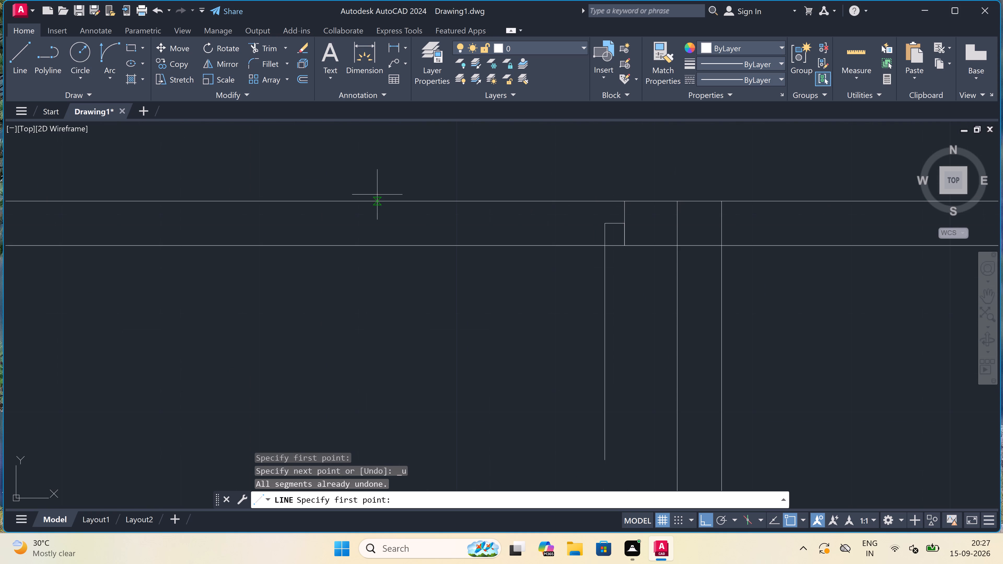
pyautogui.click(357, 202)
pyautogui.click(359, 248)
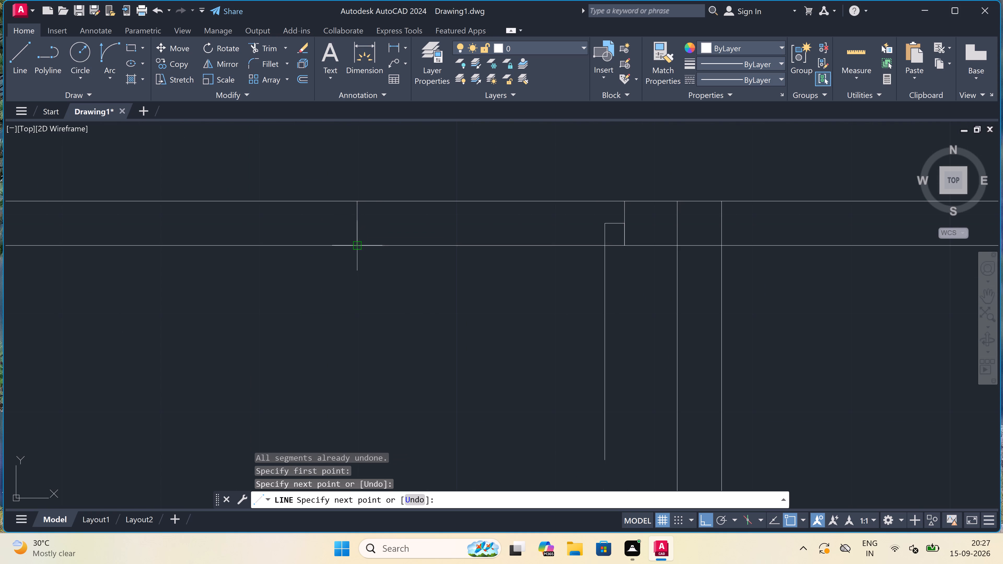
pyautogui.click(357, 227)
pyautogui.write('2"')
pyautogui.press('space')
pyautogui.press('Escape')
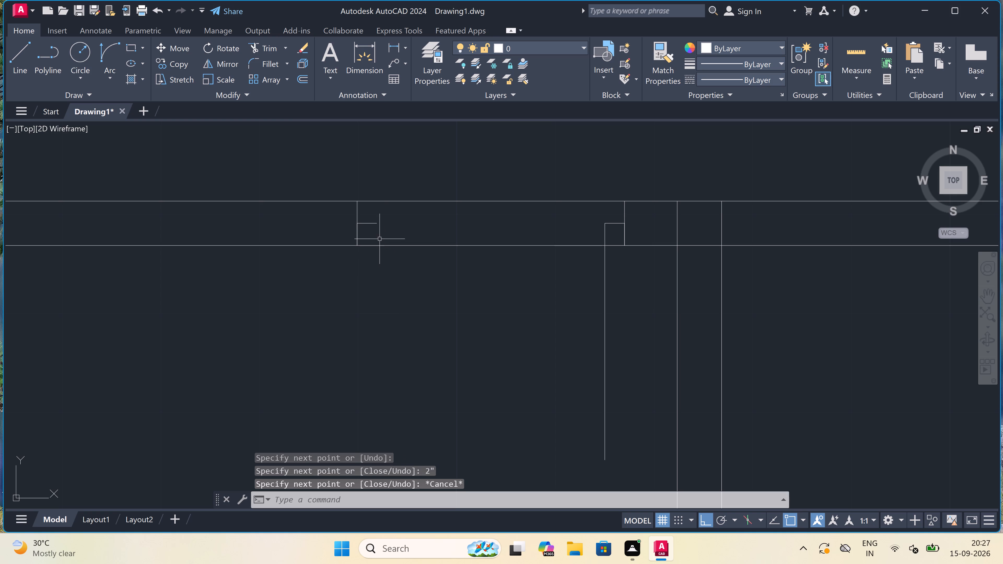
# Draw the upper small room's door swing with a Start, End, Direction arc from the 2" stub to the leaf's bottom end.
pyautogui.scroll(-2, 368, 248)
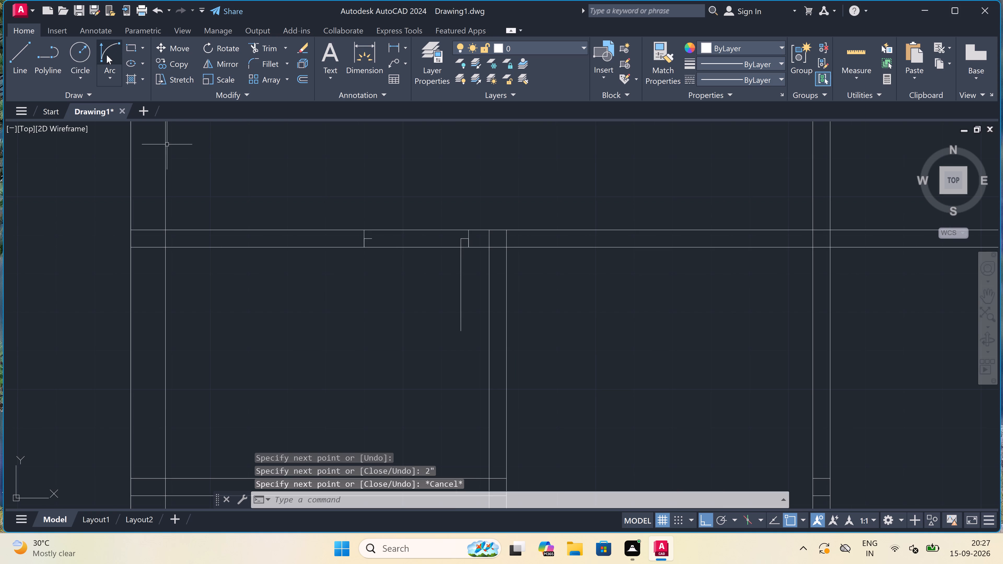
pyautogui.click(107, 55)
pyautogui.scroll(1, 379, 264)
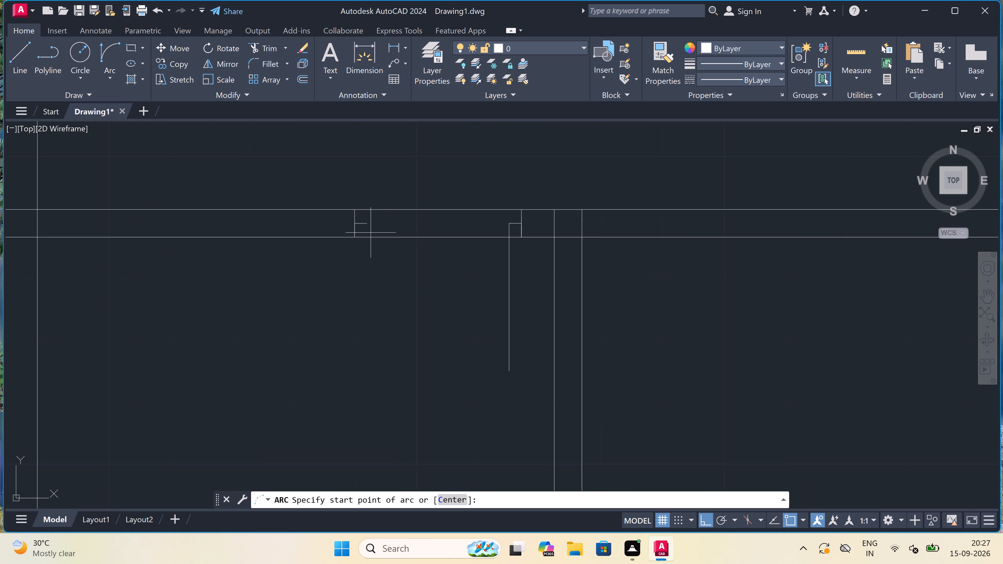
pyautogui.moveTo(366, 222); pyautogui.dragTo(368, 226)
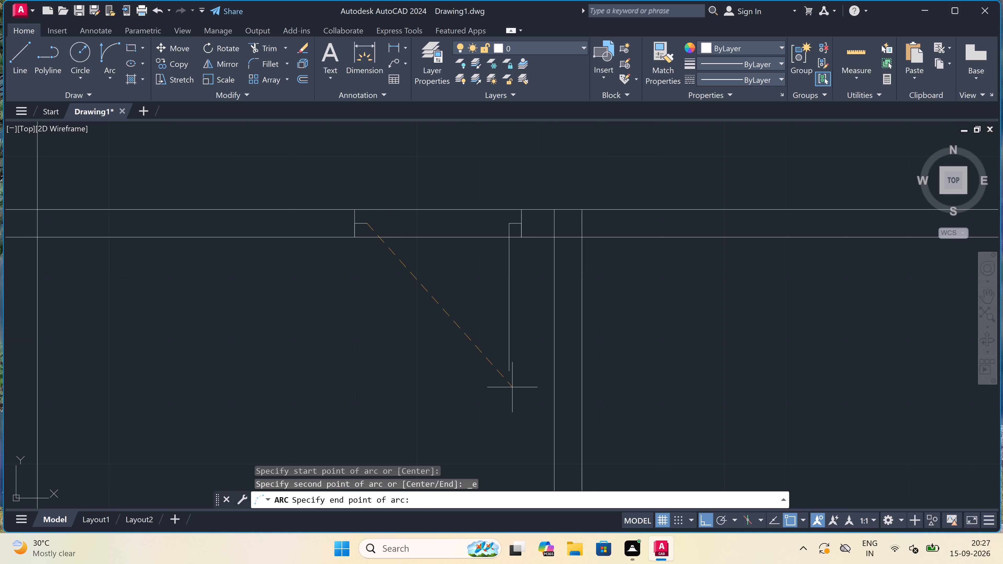
pyautogui.click(509, 373)
pyautogui.click(458, 416)
# Trim both top partition lines between the jambs to clear the upper small room's door opening.
pyautogui.press('t')
pyautogui.press('r')
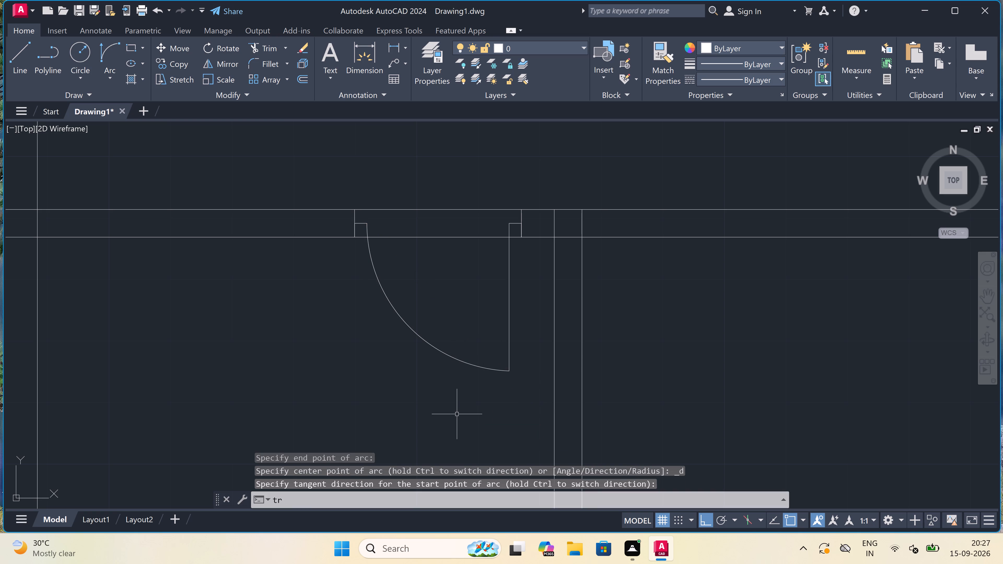
pyautogui.press('space')
pyautogui.moveTo(440, 258); pyautogui.dragTo(439, 251)
pyautogui.click(437, 203)
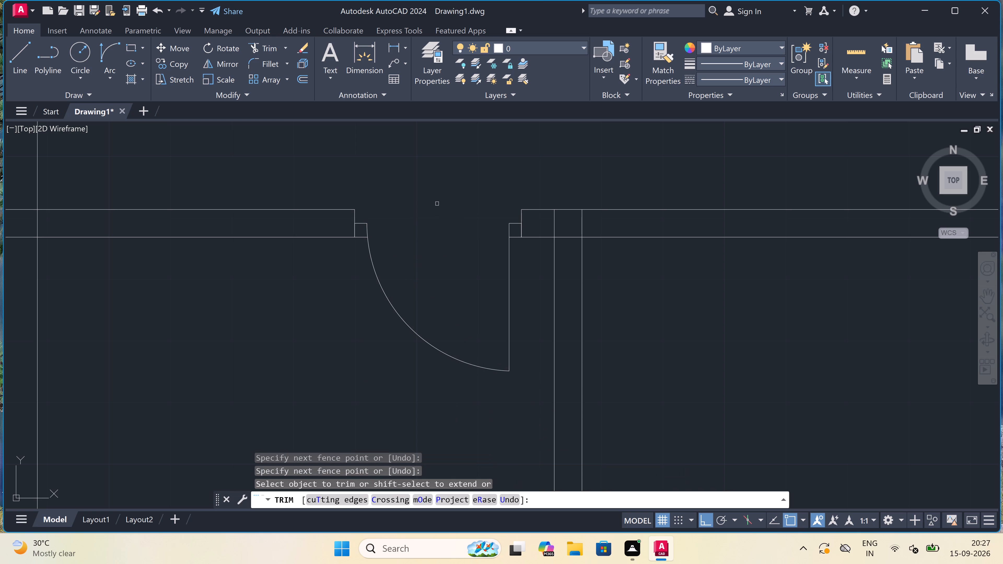
pyautogui.press('Escape')
# Draw a jamb line across the long horizontal partition just left of the central vertical wall.
pyautogui.scroll(-3, 437, 204)
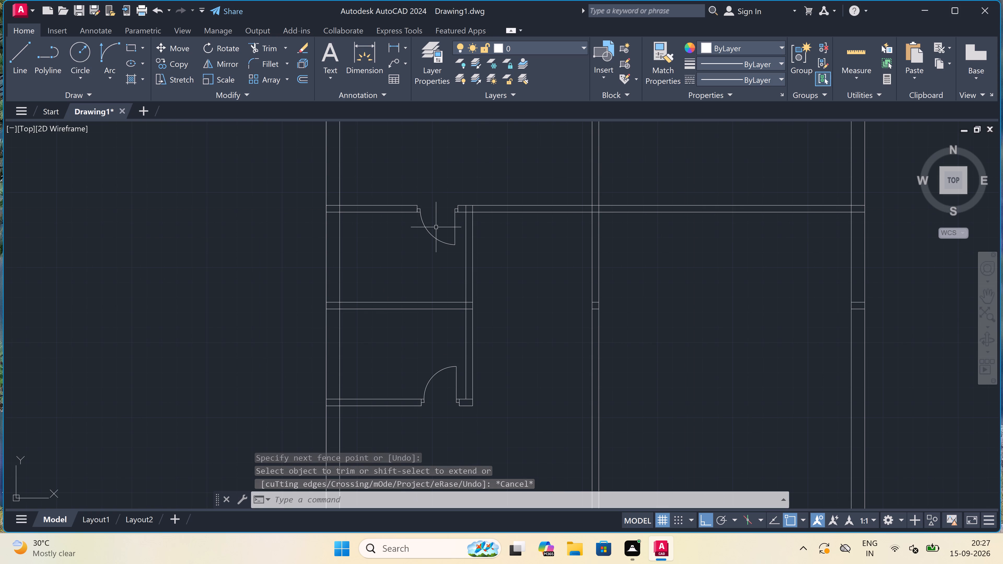
pyautogui.scroll(-2, 514, 197)
pyautogui.scroll(3, 529, 191)
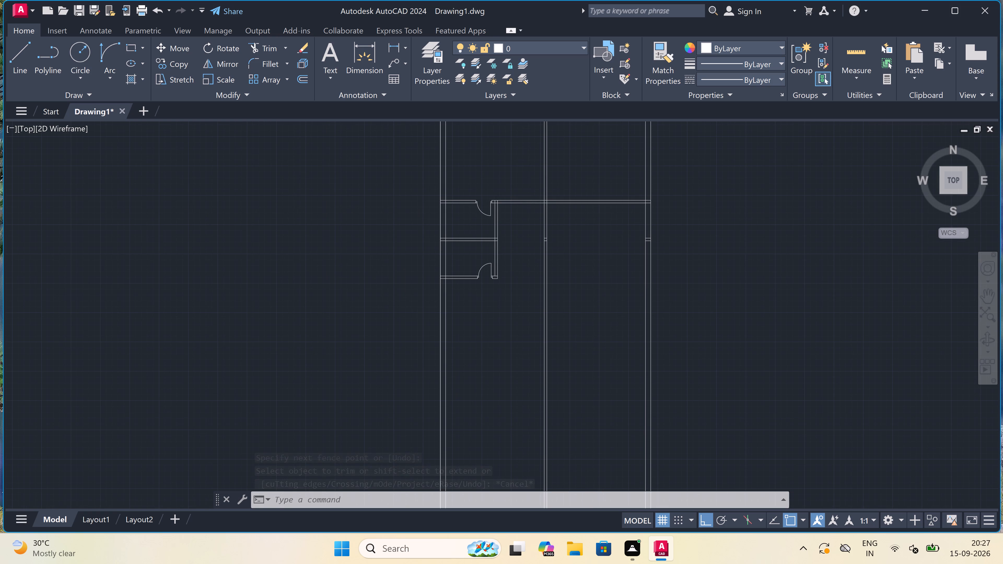
pyautogui.press('l')
pyautogui.press('space')
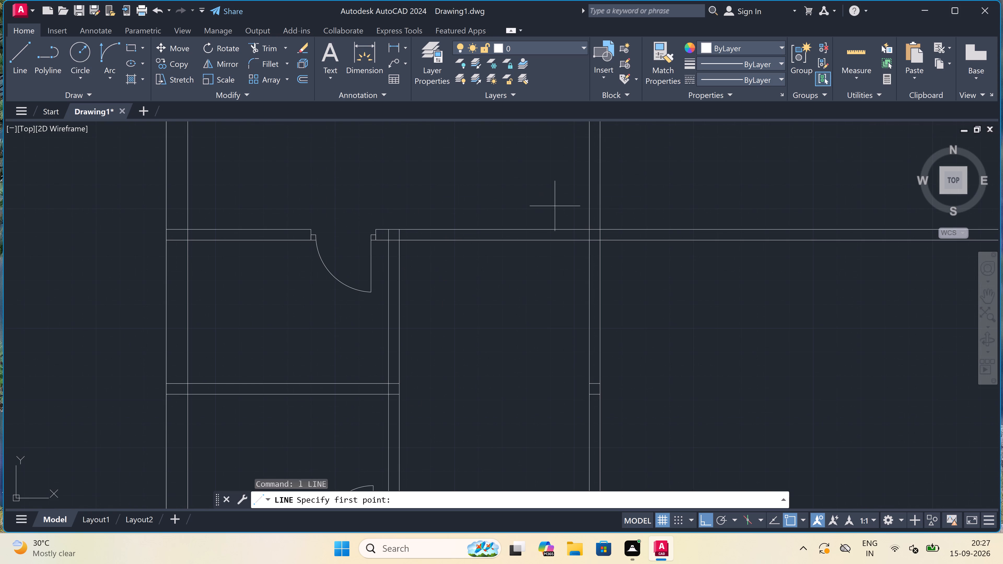
pyautogui.scroll(1, 582, 210)
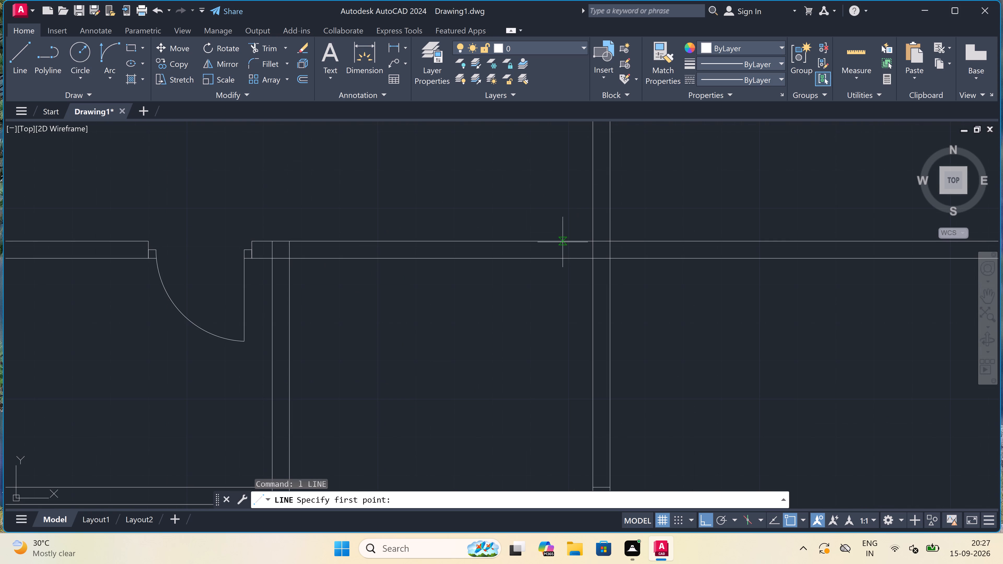
pyautogui.click(563, 242)
pyautogui.click(565, 264)
pyautogui.press('Escape')
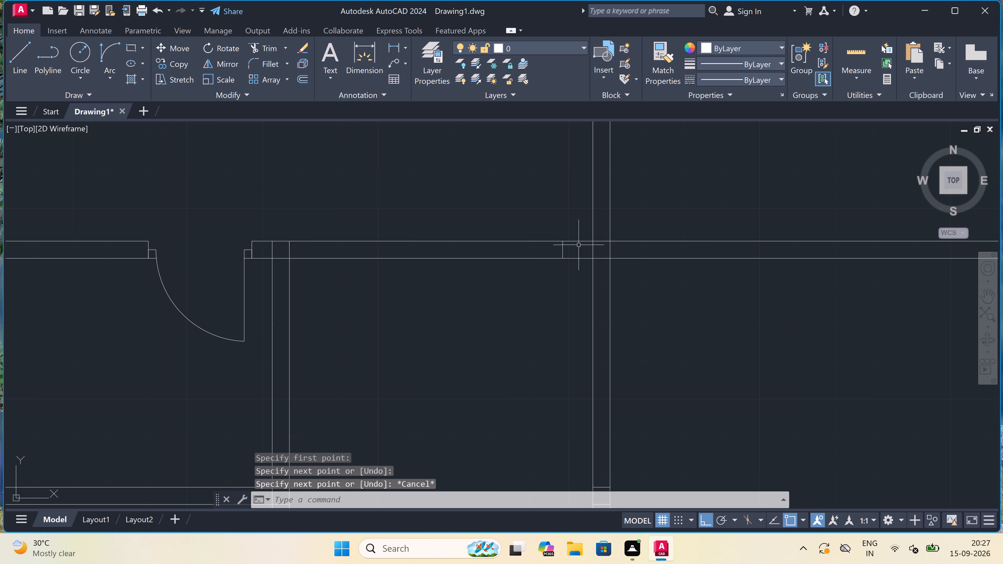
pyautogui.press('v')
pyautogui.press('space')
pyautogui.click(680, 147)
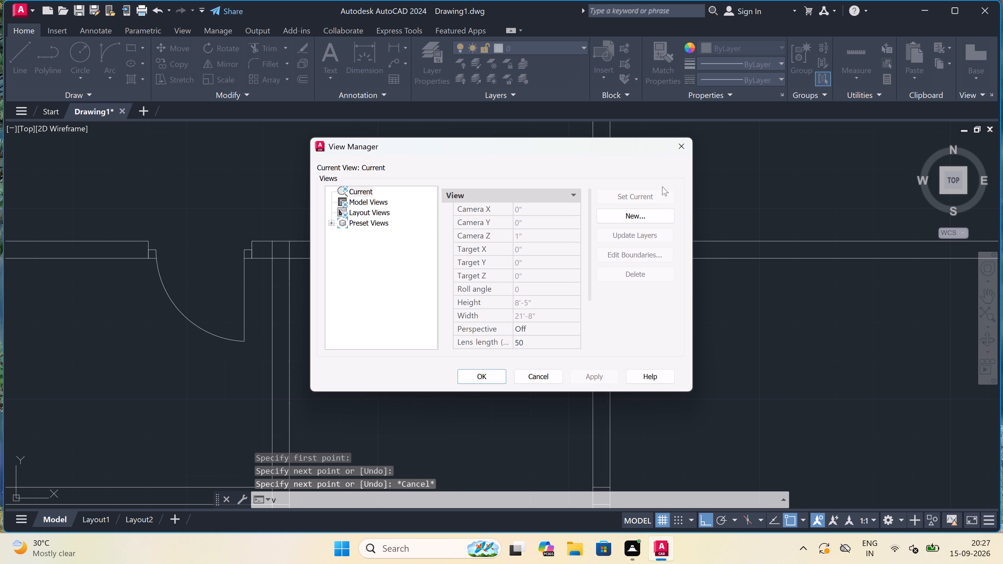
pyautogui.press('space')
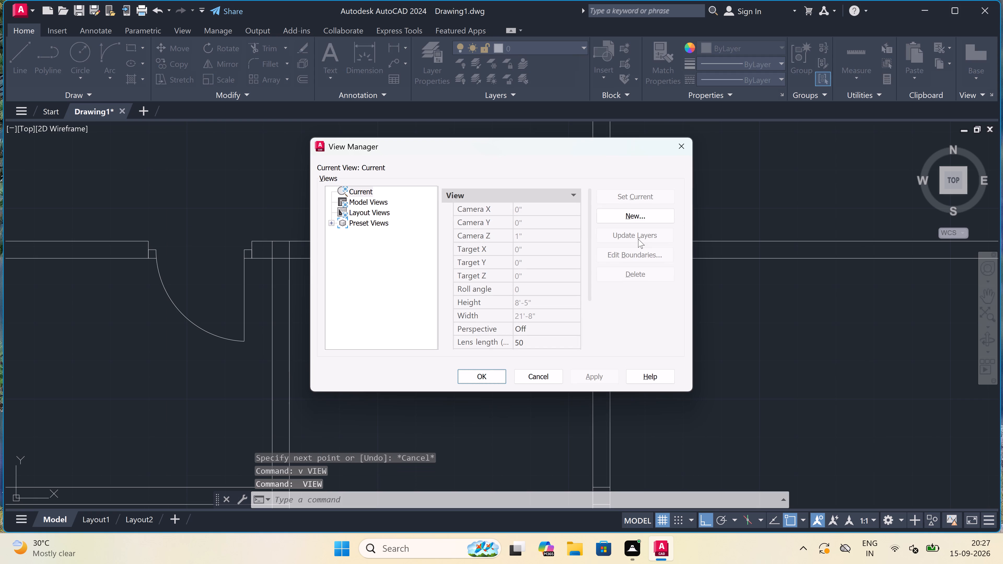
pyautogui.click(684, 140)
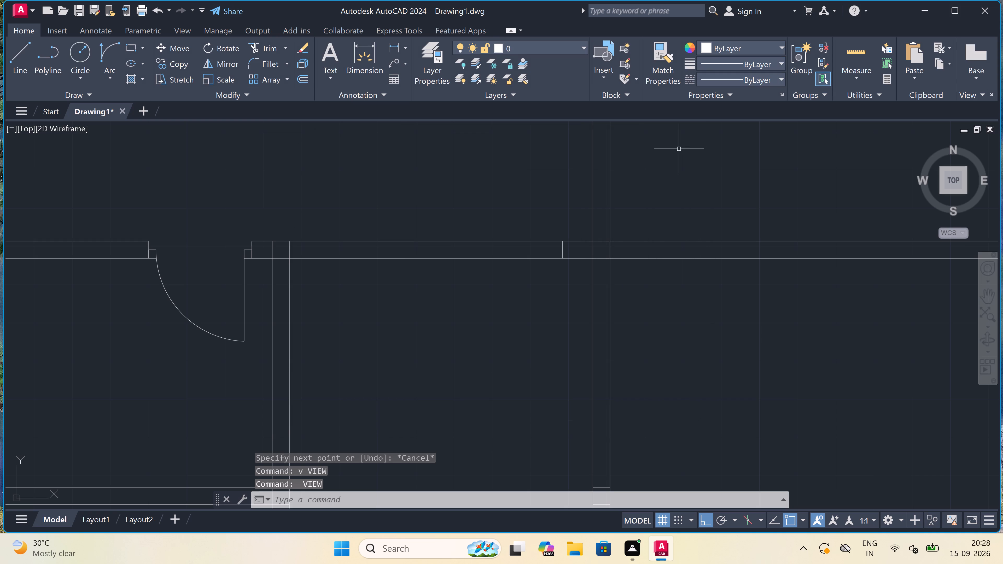
# Draw a jamb line across the partition just right of the central wall, continuing from its midpoint 2" right and 3' up.
pyautogui.press('l')
pyautogui.press('space')
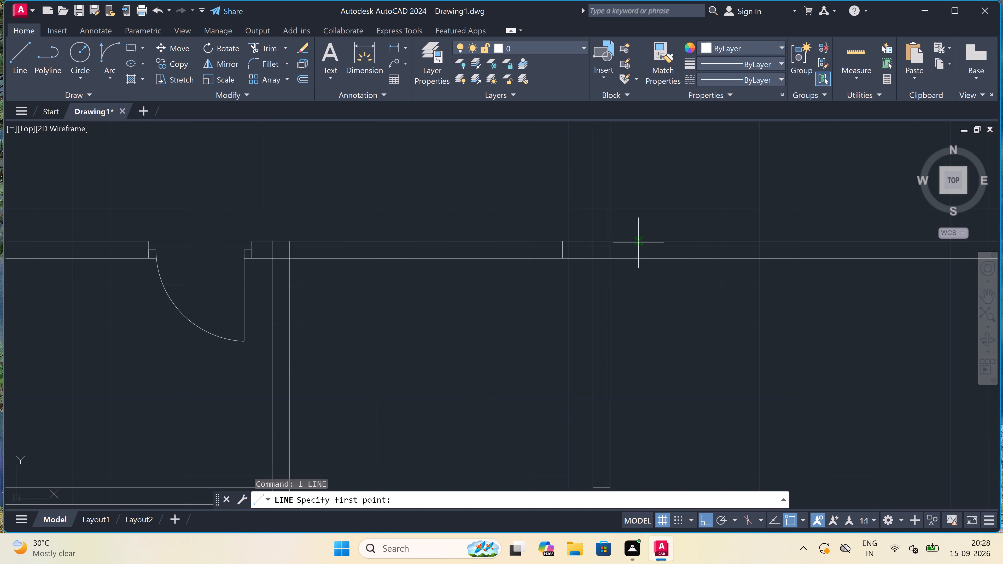
pyautogui.click(638, 242)
pyautogui.click(639, 258)
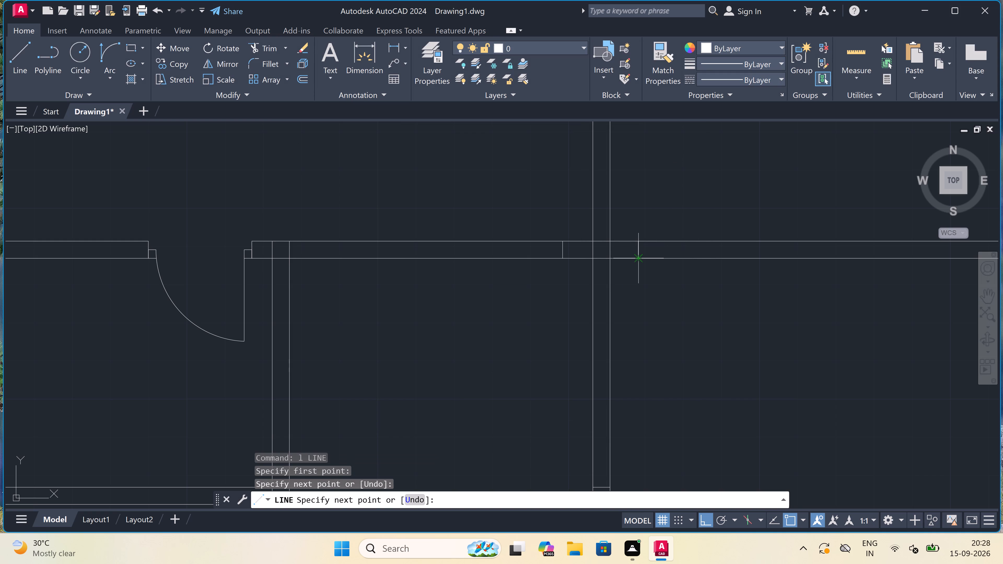
pyautogui.click(638, 250)
pyautogui.scroll(-2, 690, 240)
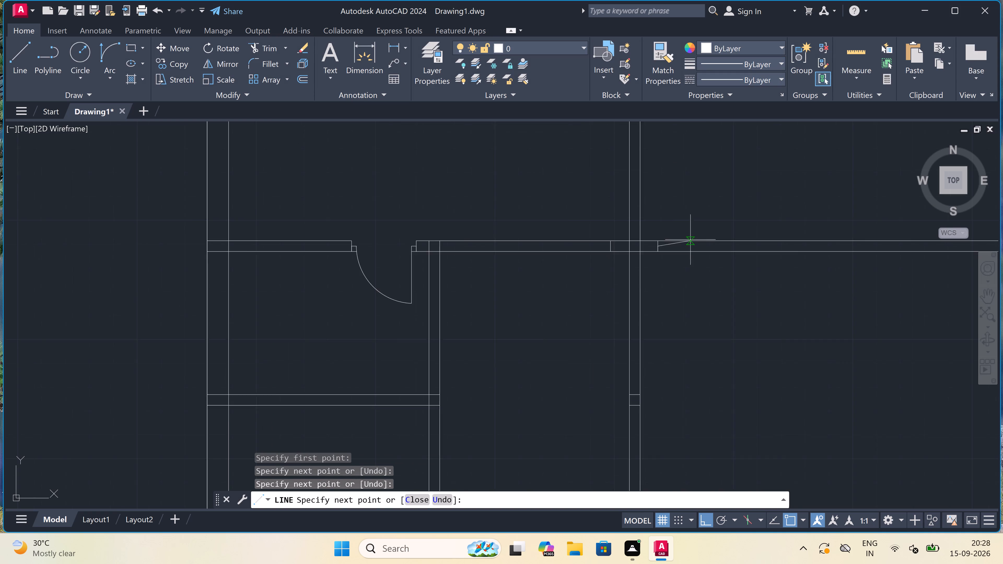
pyautogui.write('2"')
pyautogui.press('space')
pyautogui.scroll(-3, 708, 240)
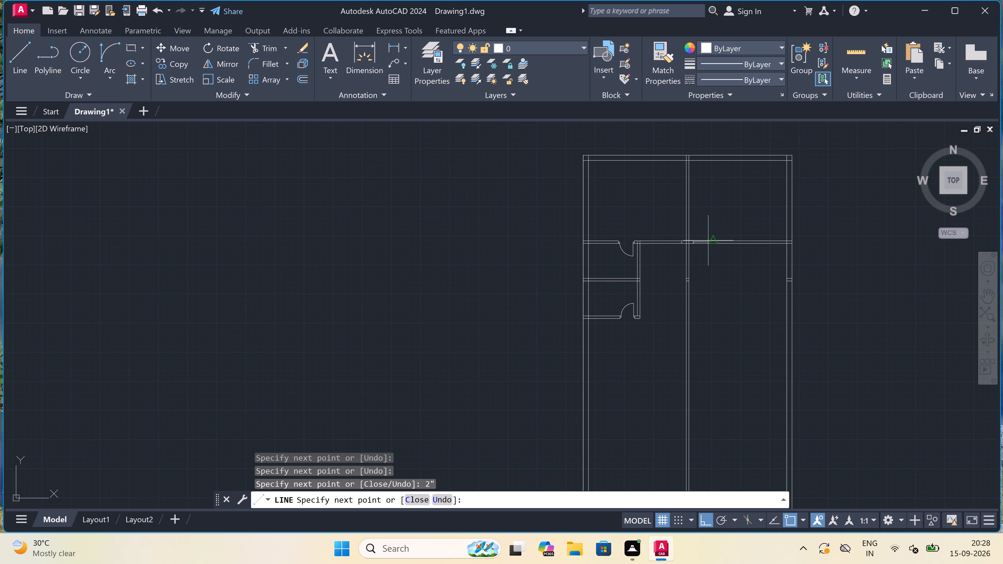
pyautogui.scroll(3, 707, 238)
pyautogui.write("3'")
pyautogui.press('space')
pyautogui.press('Escape')
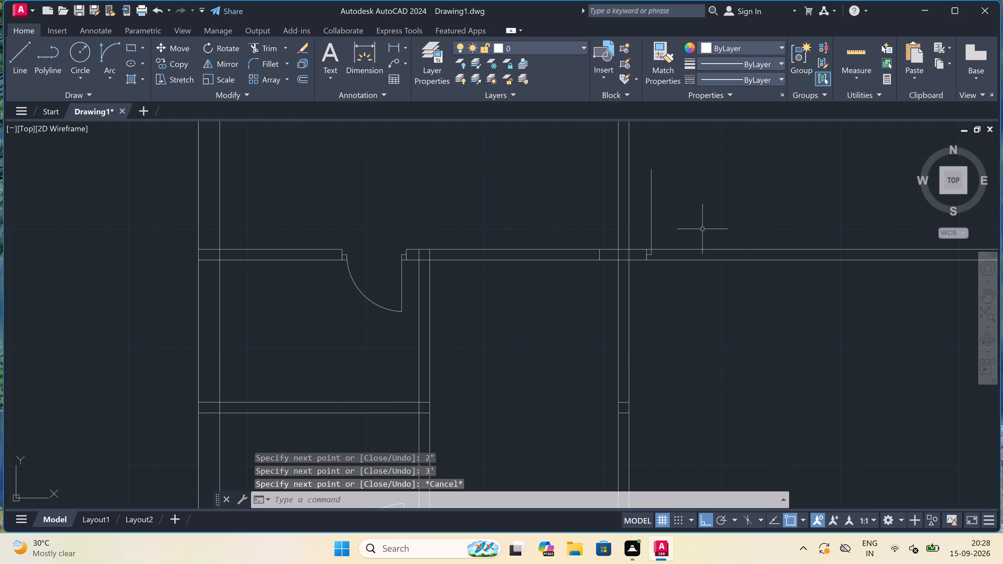
# Draw the right door's opposite jamb line across the partition further right, with a 2" line running left from its midpoint.
pyautogui.press('space')
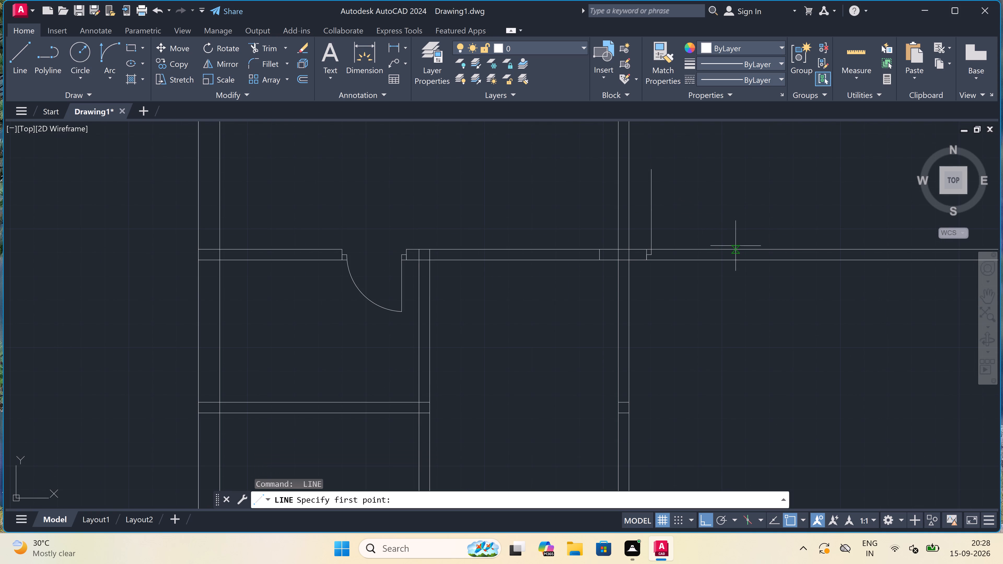
pyautogui.click(738, 248)
pyautogui.click(741, 262)
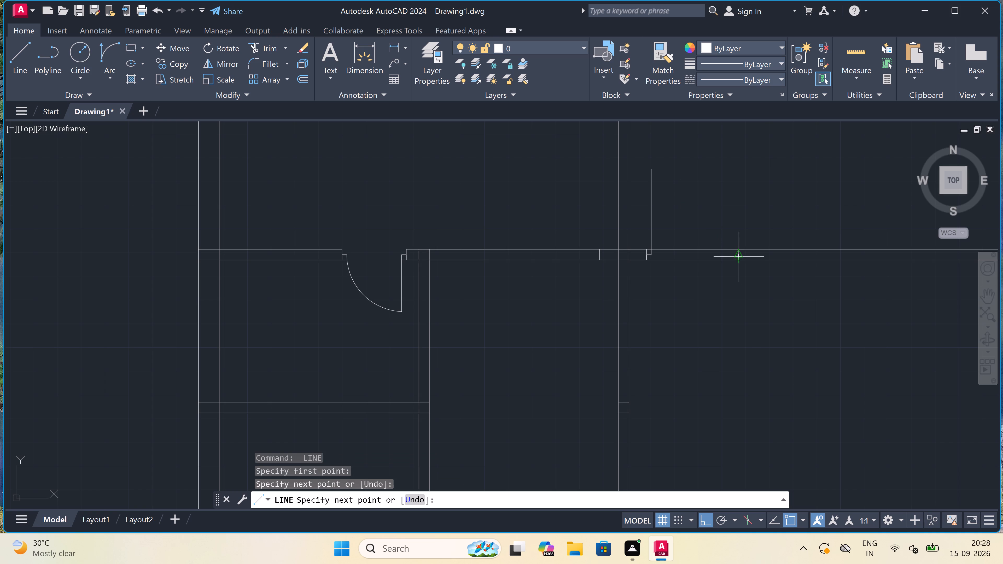
pyautogui.click(736, 254)
pyautogui.write('2"')
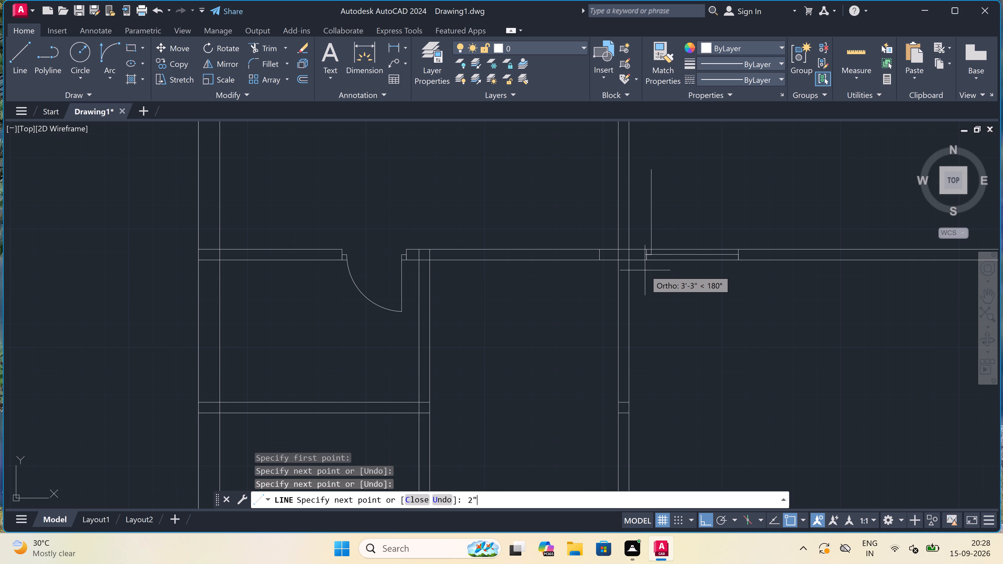
pyautogui.press('space')
pyautogui.press('Escape')
# Draw a line from the midpoint of the jamb left of the central wall, 2" left and 3' up for the door leaf.
pyautogui.press('space')
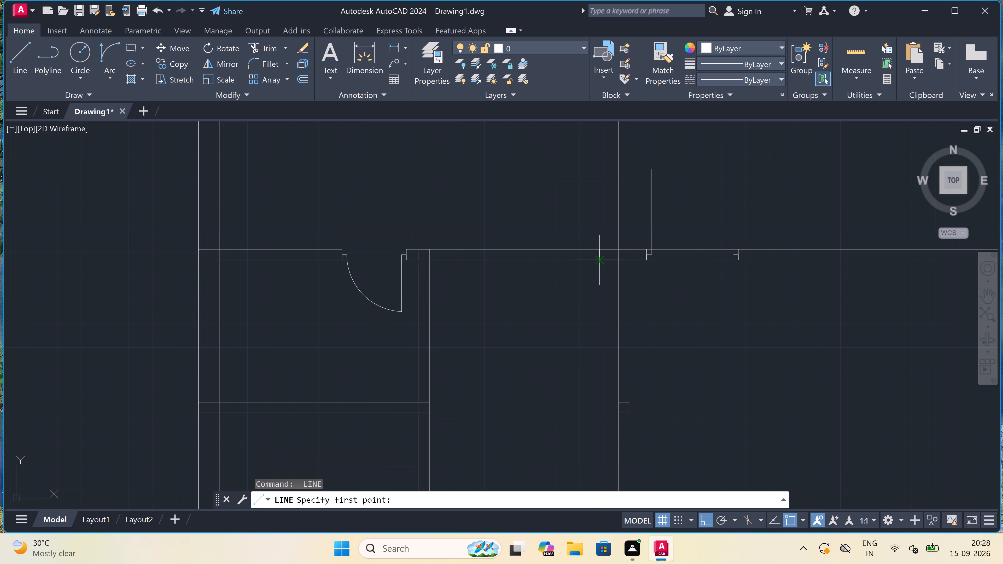
pyautogui.scroll(1, 597, 257)
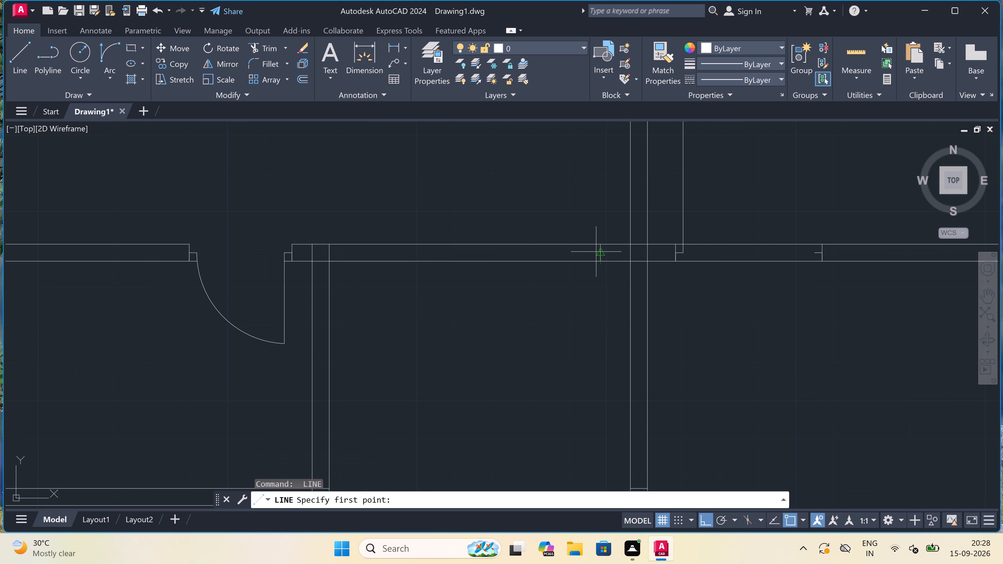
pyautogui.click(598, 252)
pyautogui.write('2"')
pyautogui.press('space')
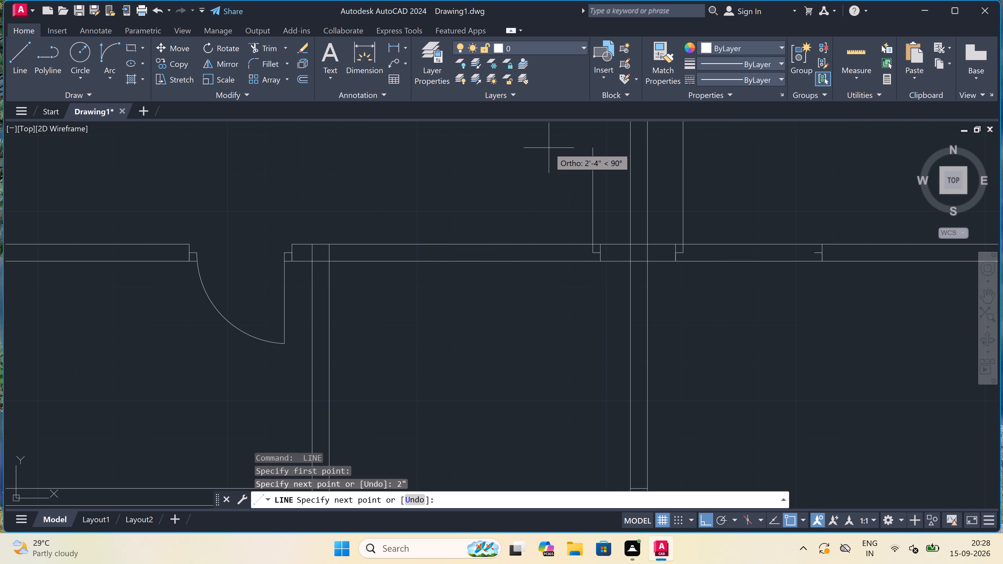
pyautogui.write("3'")
pyautogui.press('space')
pyautogui.scroll(-2, 549, 150)
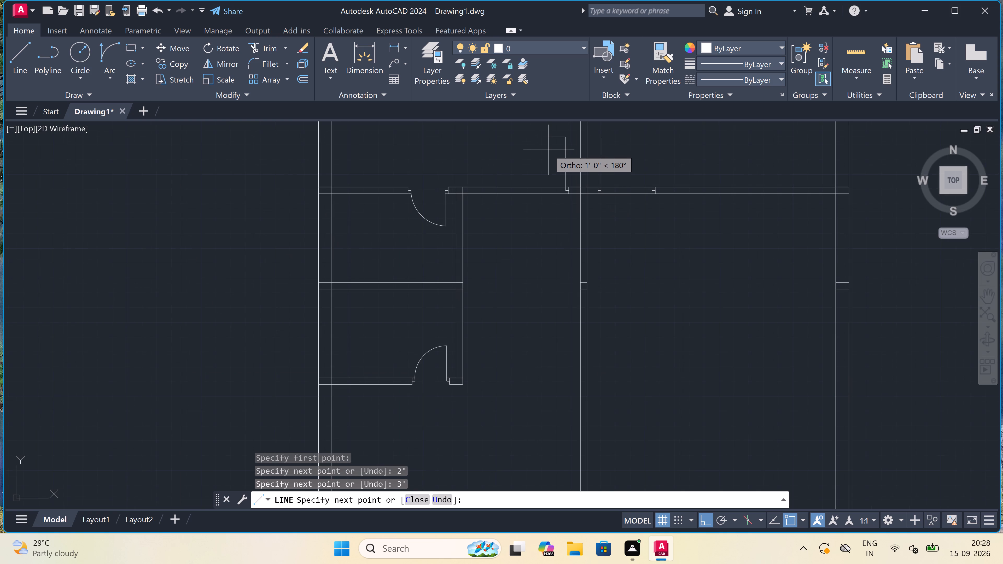
pyautogui.press('Escape')
# Draw the left door's opposite jamb line across the partition further left, with a 2" line running right from its midpoint.
pyautogui.press('space')
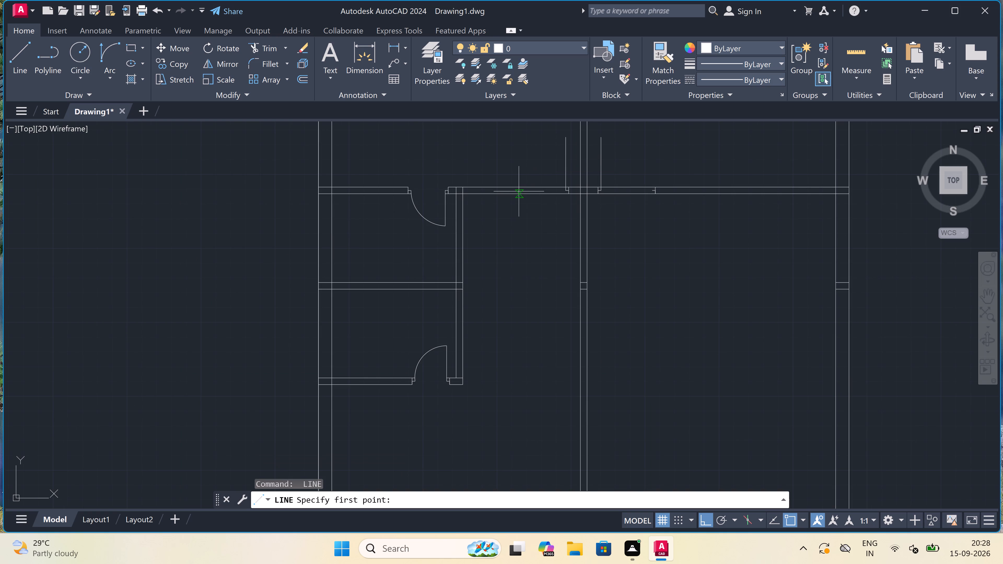
pyautogui.scroll(2, 518, 189)
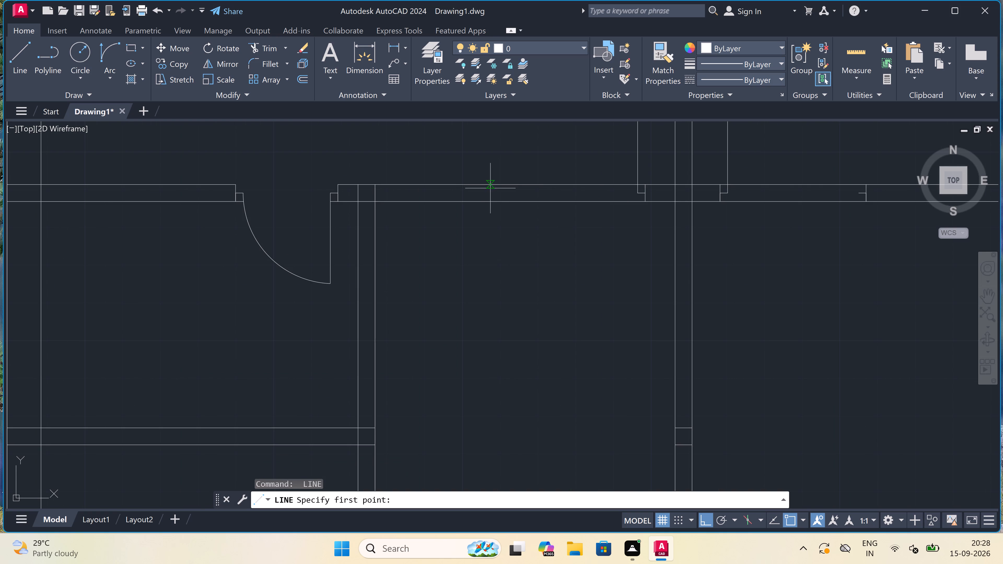
pyautogui.click(496, 184)
pyautogui.click(493, 205)
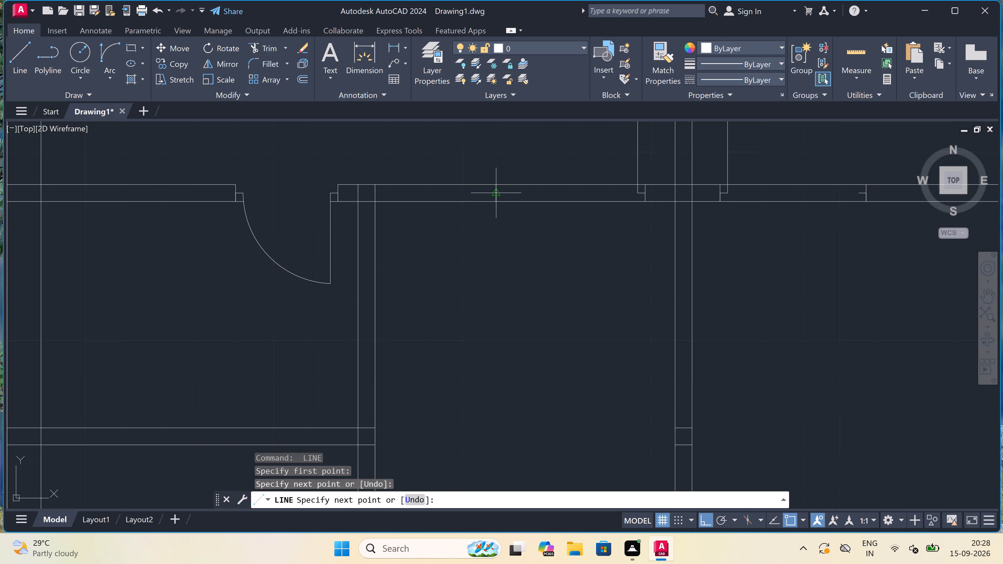
pyautogui.click(494, 191)
pyautogui.write('2"')
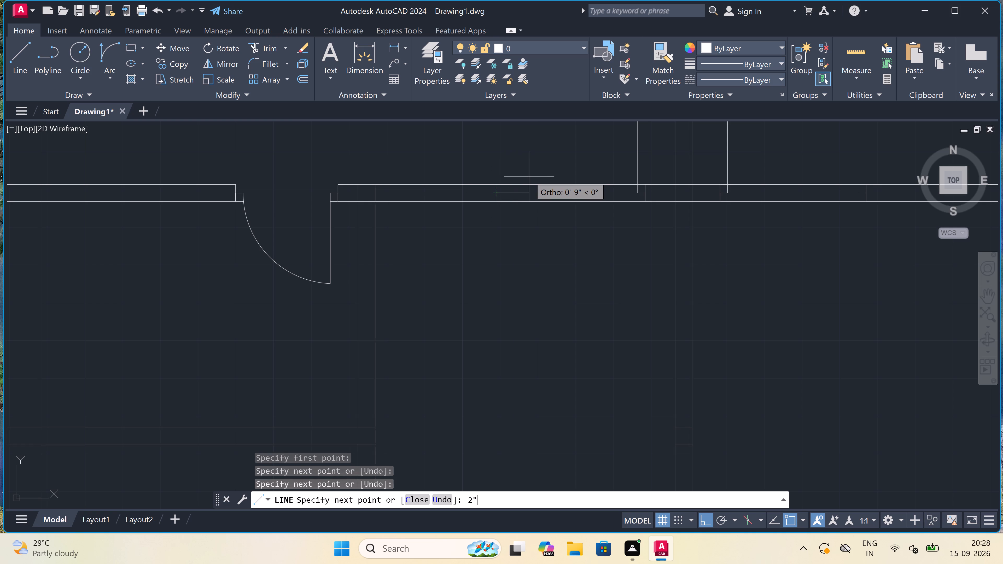
pyautogui.press('space')
pyautogui.press('Escape')
# Draw the left door's swing with a Start, End, Direction arc from the leaf's top end to the opposite 2" stub.
pyautogui.scroll(-6, 524, 178)
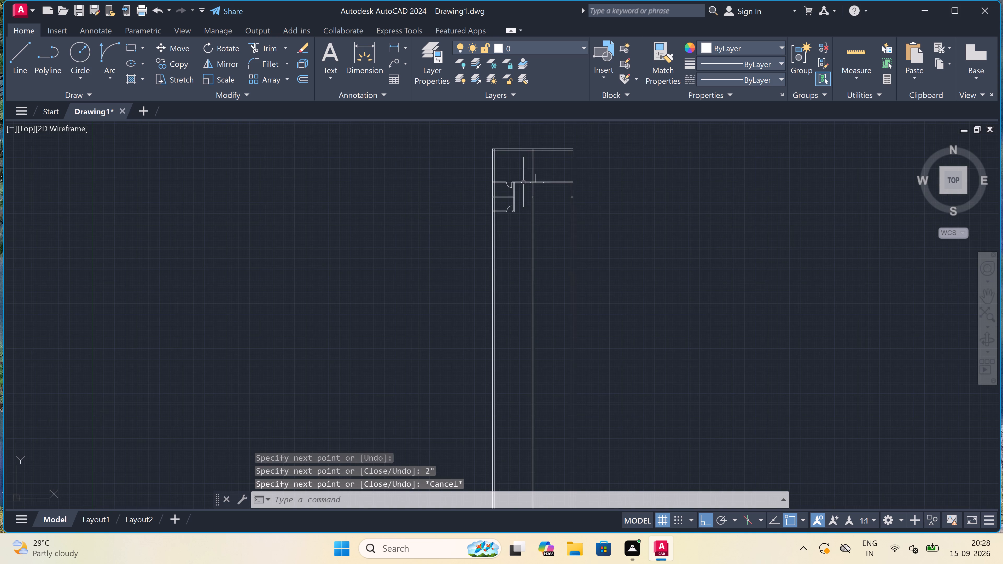
pyautogui.scroll(4, 527, 173)
pyautogui.scroll(3, 542, 157)
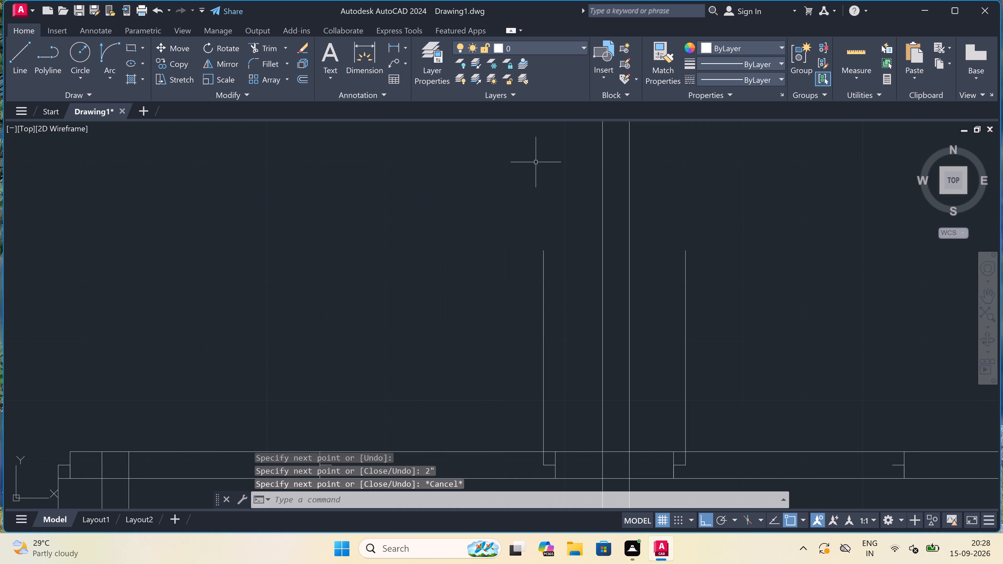
pyautogui.scroll(-2, 531, 167)
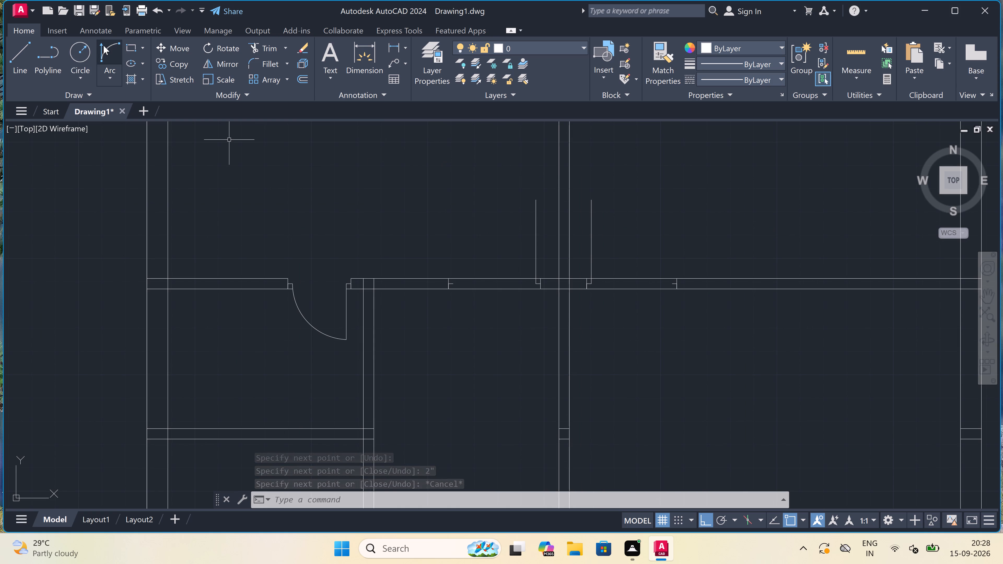
pyautogui.click(104, 45)
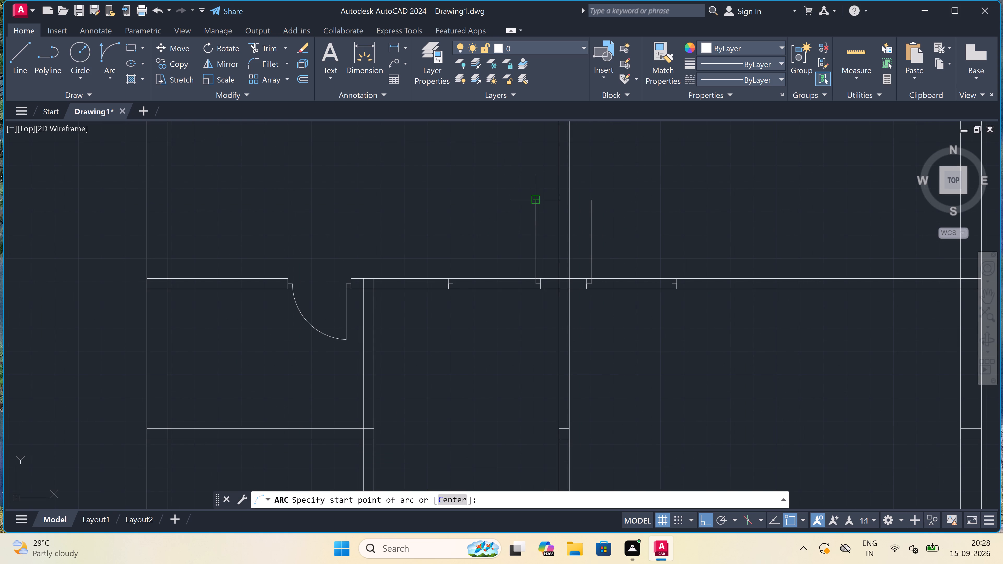
pyautogui.click(535, 196)
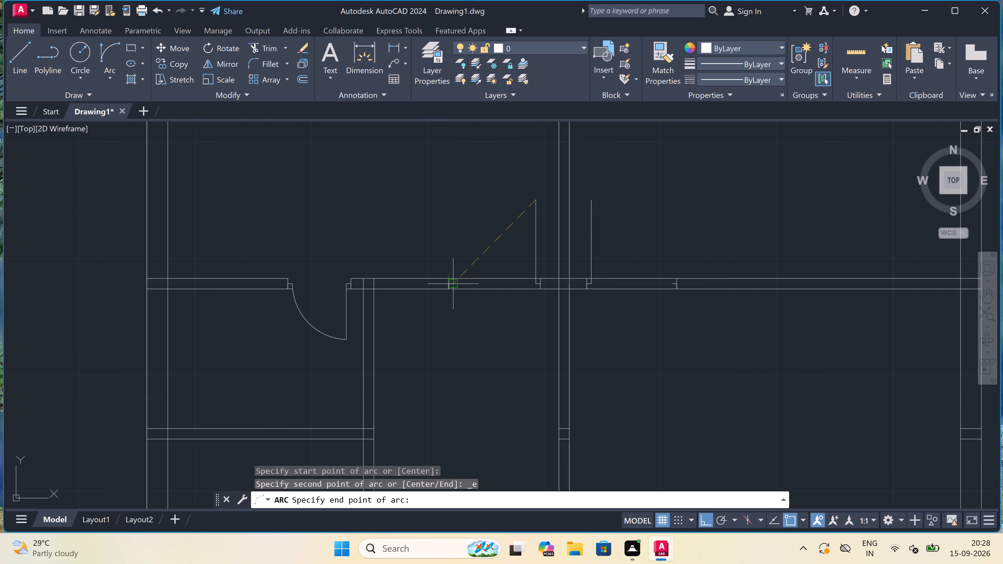
pyautogui.click(458, 284)
pyautogui.click(433, 256)
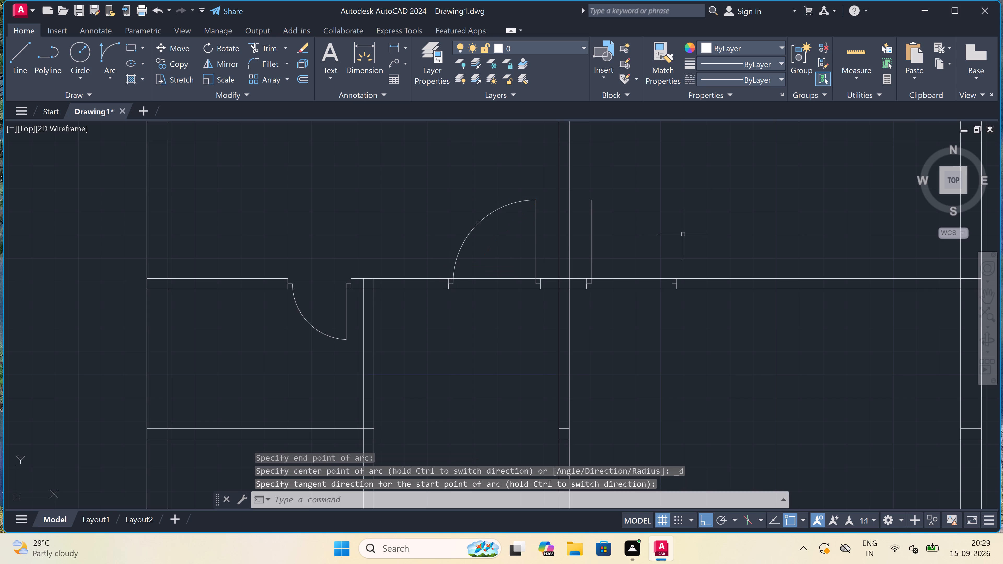
# Draw the right door's swing as a three-point arc from the leaf's top end through the opposite stub, ending below the partition.
pyautogui.press('space')
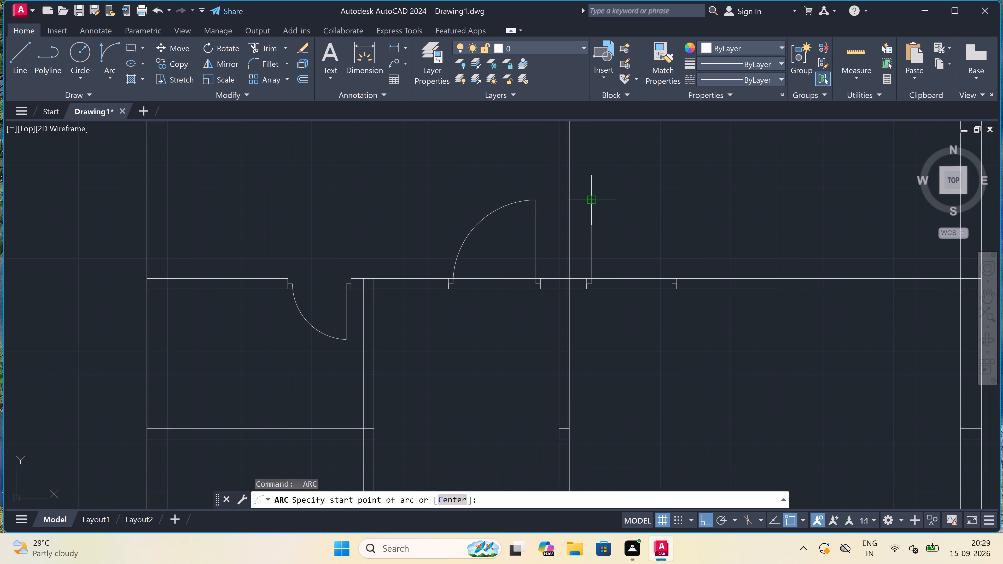
pyautogui.moveTo(589, 199); pyautogui.dragTo(594, 200)
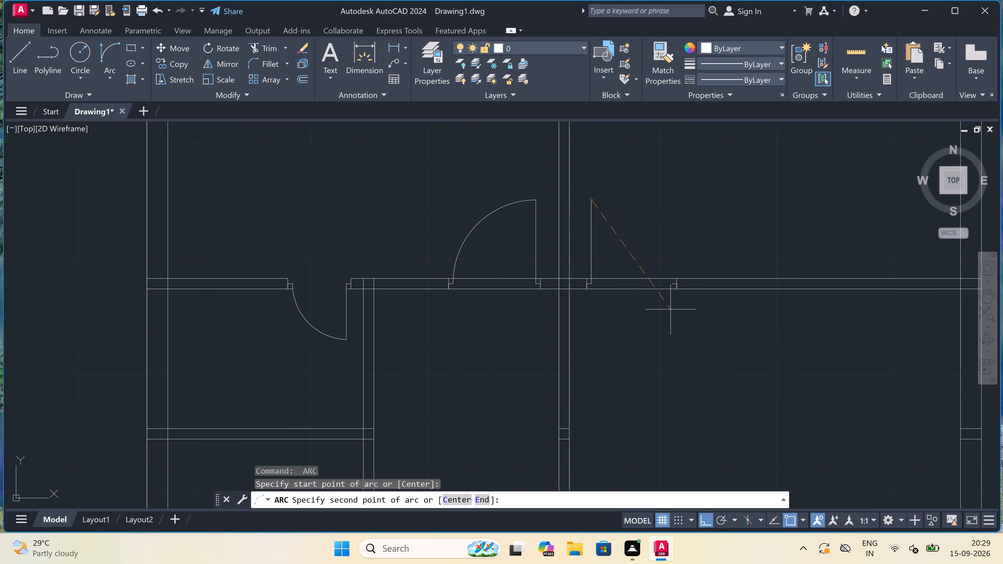
pyautogui.click(671, 281)
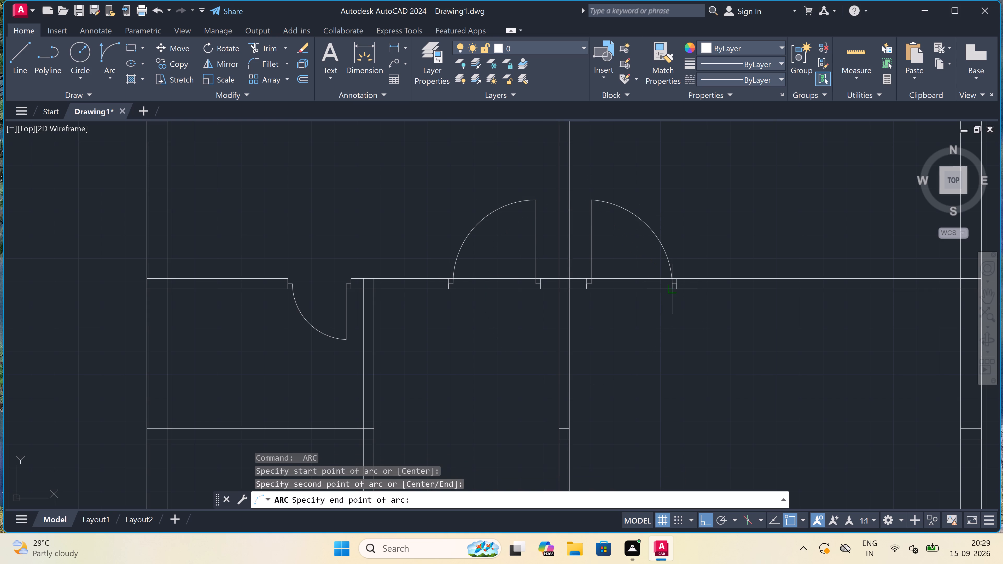
pyautogui.click(650, 324)
# Trim the swing arc's overrun below the stub and clear both partition lines across the right door opening.
pyautogui.write('tr')
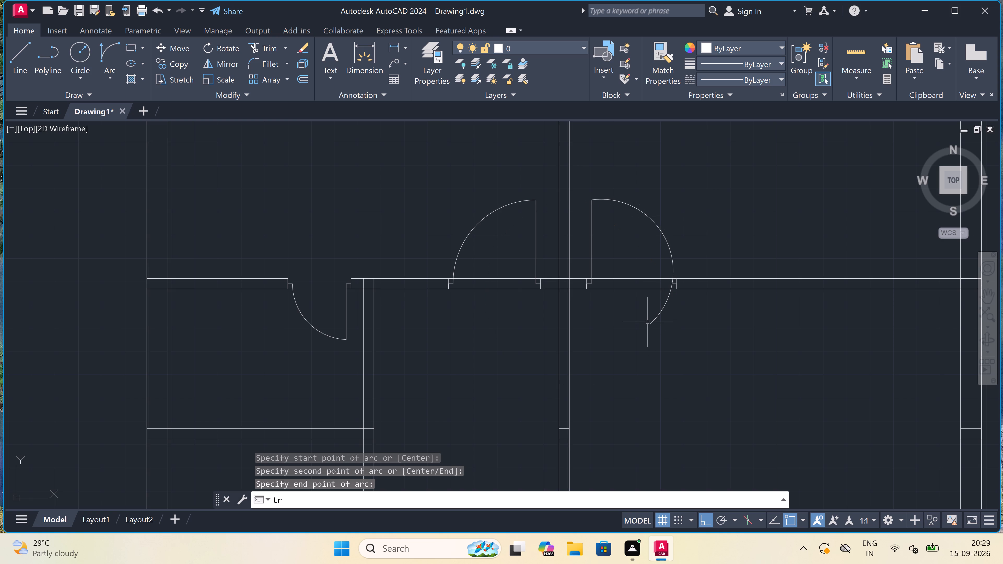
pyautogui.press('space')
pyautogui.moveTo(672, 305); pyautogui.dragTo(669, 305)
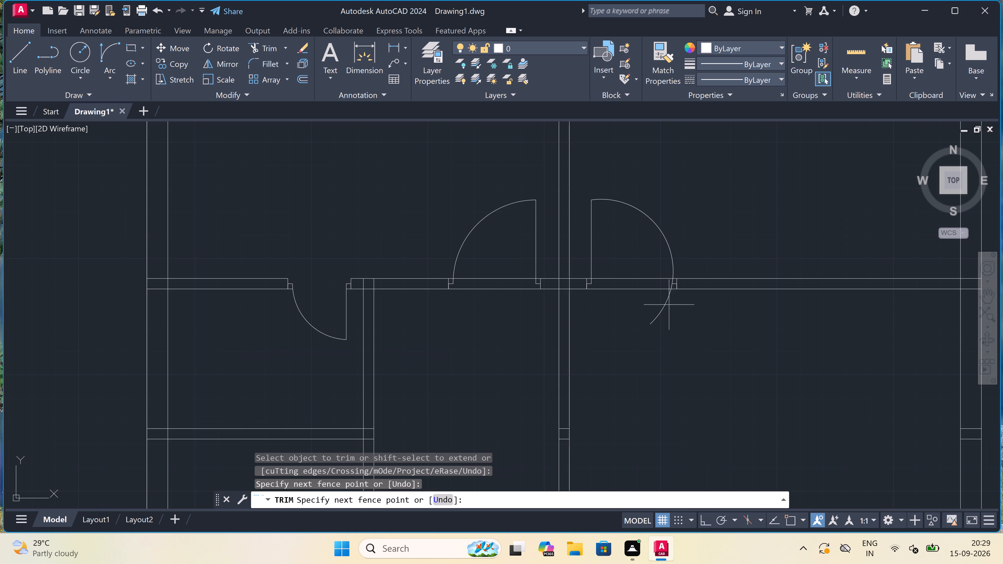
pyautogui.click(621, 268)
pyautogui.scroll(3, 670, 286)
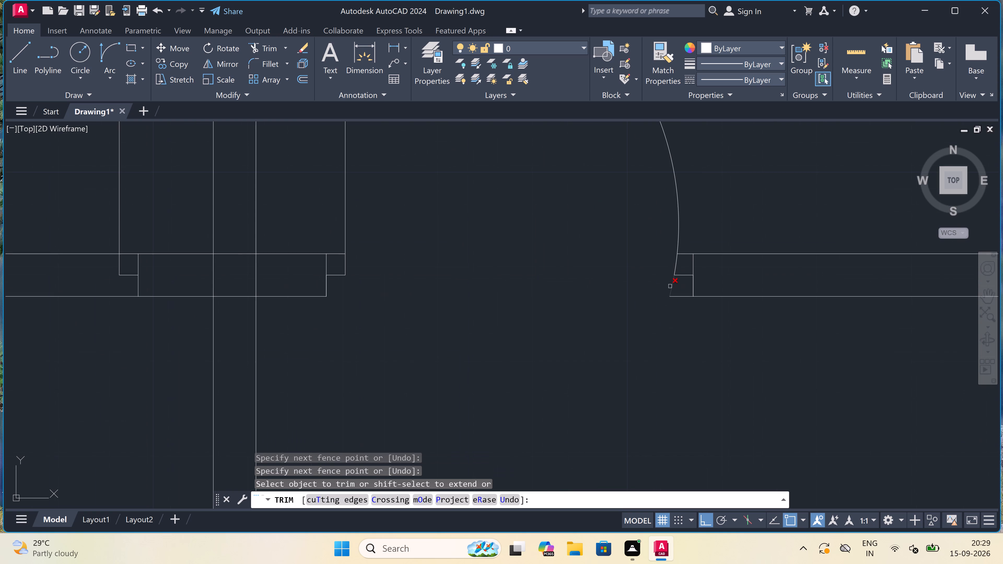
pyautogui.click(670, 286)
pyautogui.click(679, 297)
# Trim the central wall's lines inside the horizontal partition and open the partition's upper line between the central wall's faces.
pyautogui.scroll(-4, 649, 301)
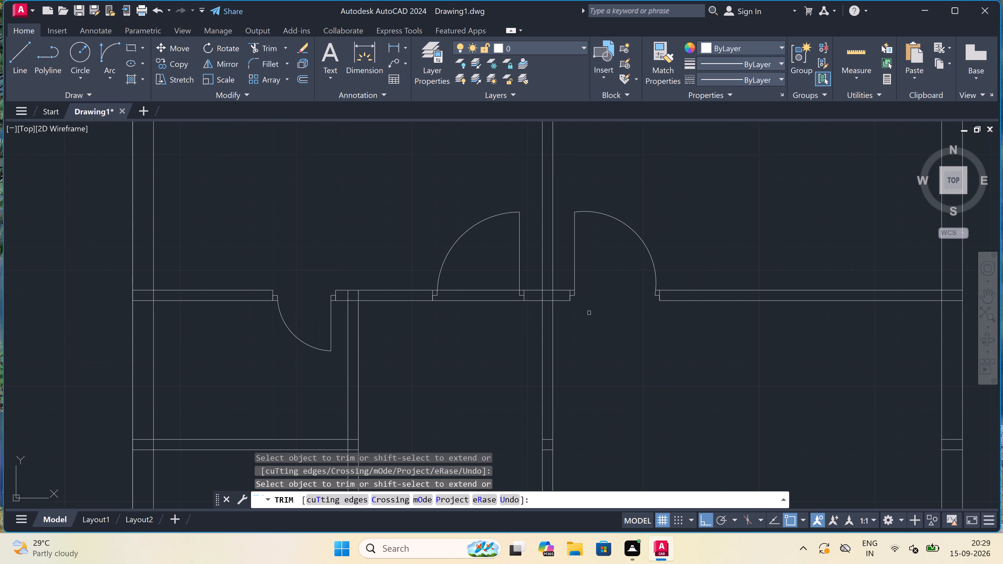
pyautogui.scroll(4, 538, 303)
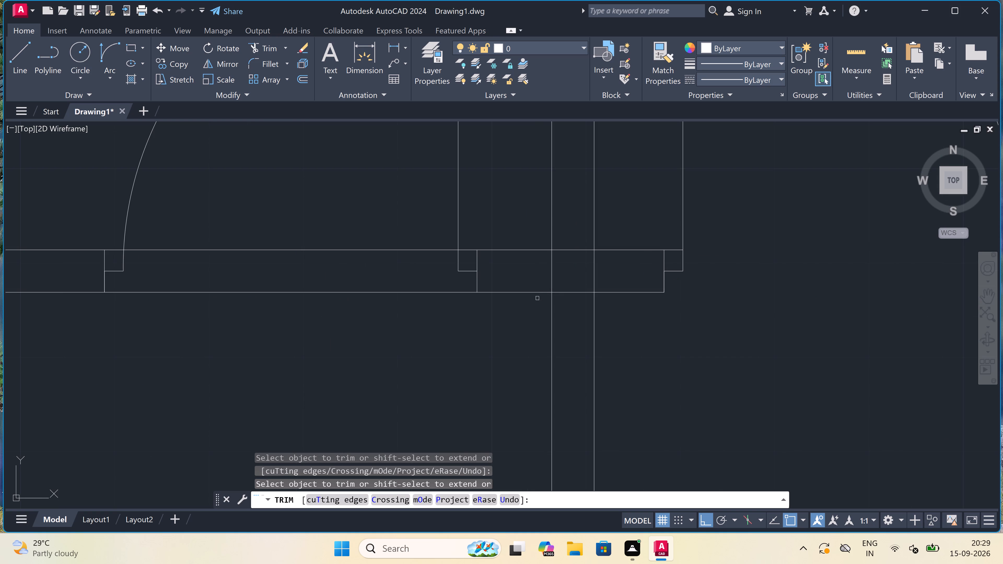
pyautogui.moveTo(540, 274); pyautogui.dragTo(542, 274)
pyautogui.click(611, 270)
pyautogui.click(581, 268)
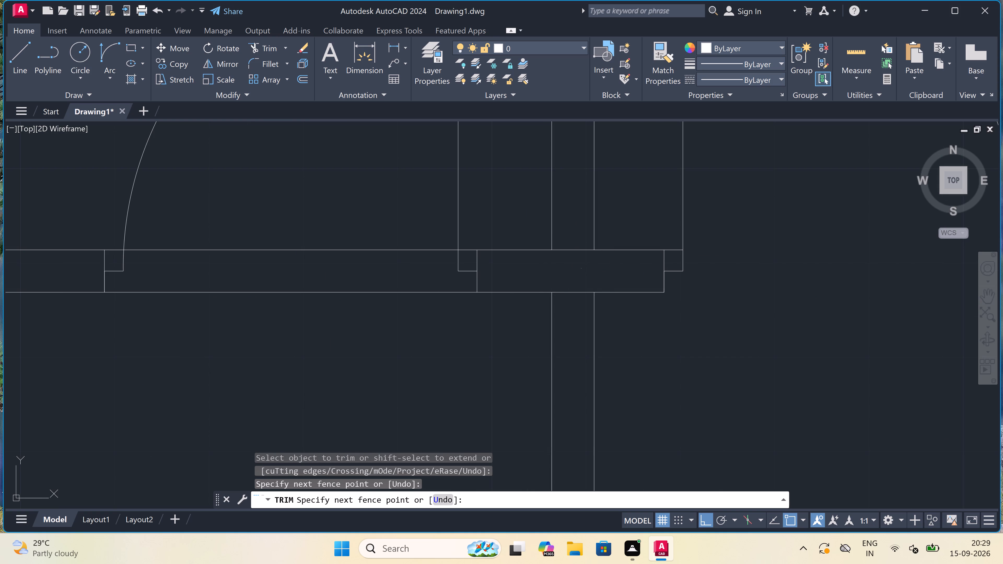
pyautogui.click(573, 222)
# Trim both partition lines across the opening of the door left of the central wall.
pyautogui.scroll(-3, 573, 223)
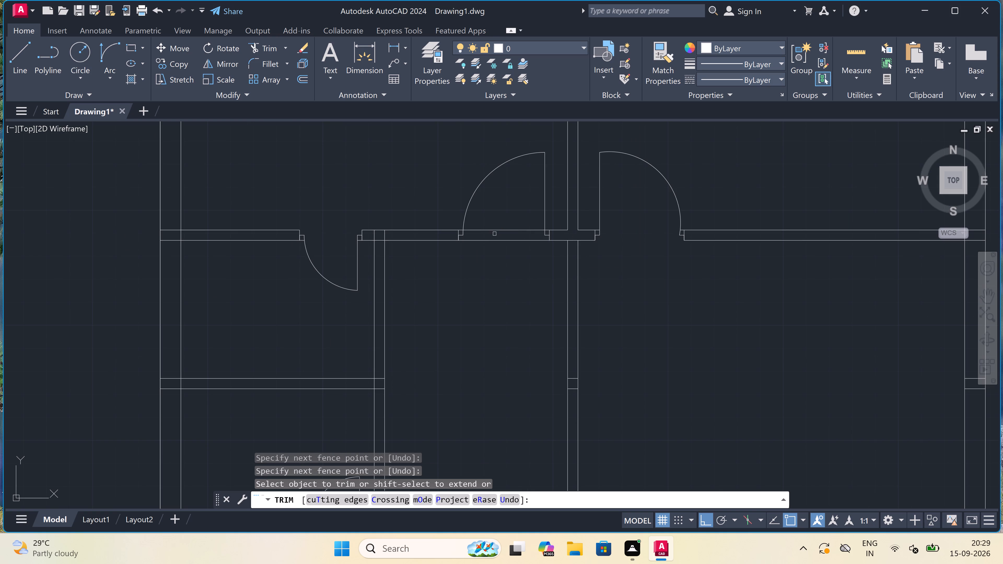
pyautogui.moveTo(499, 220); pyautogui.dragTo(498, 229)
pyautogui.click(474, 289)
pyautogui.press('Escape')
# Trim the upper partition's lines out of the left outer wall and open the wall's inner face between them.
pyautogui.scroll(-2, 477, 279)
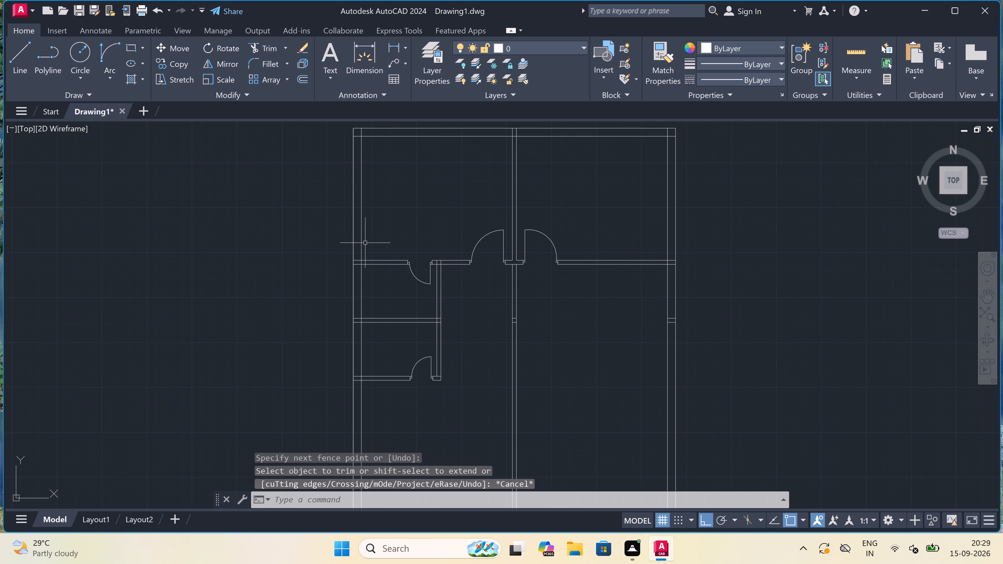
pyautogui.press('space')
pyautogui.scroll(4, 348, 252)
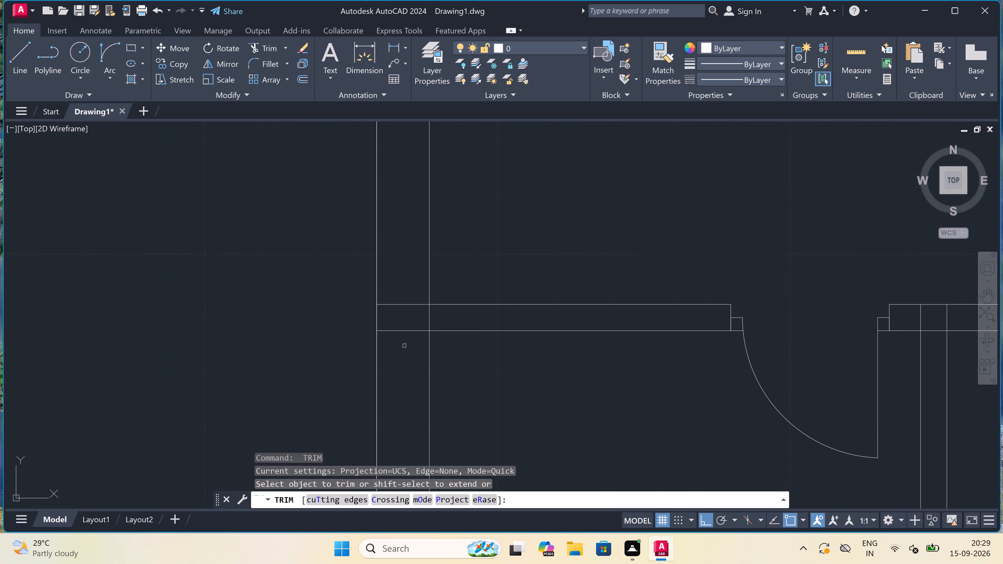
pyautogui.moveTo(404, 373); pyautogui.dragTo(404, 370)
pyautogui.moveTo(402, 239); pyautogui.dragTo(405, 246)
pyautogui.click(412, 332)
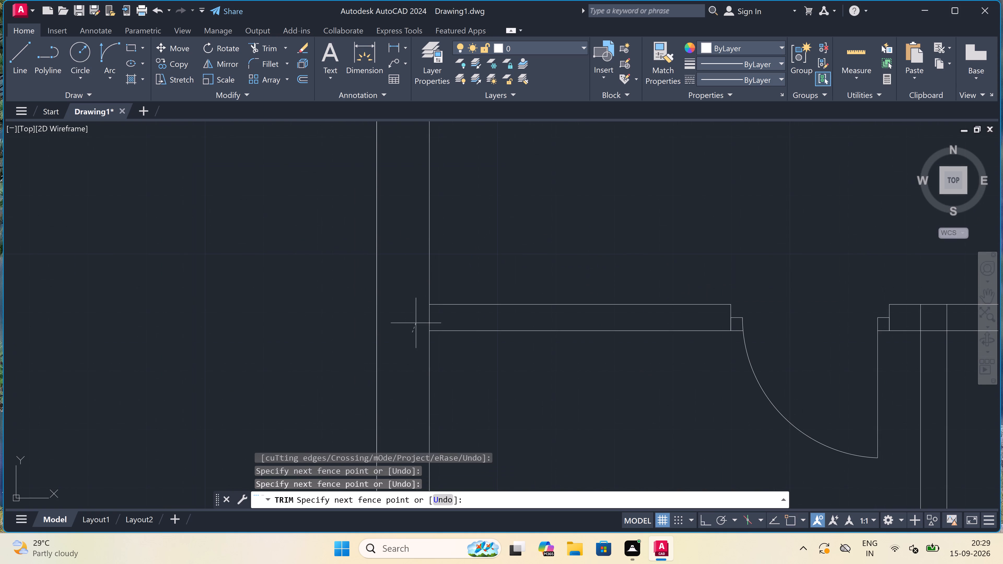
pyautogui.click(426, 321)
pyautogui.click(430, 319)
# Trim the junction where the small rooms' vertical partition meets the upper partition, leaving an open T with a continuous upper line.
pyautogui.scroll(-5, 431, 319)
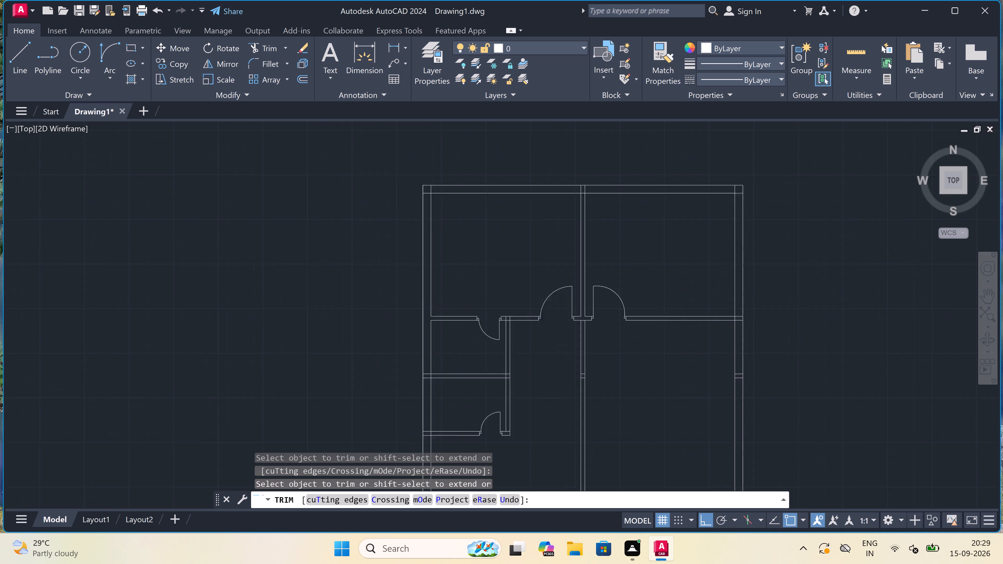
pyautogui.scroll(3, 500, 310)
pyautogui.scroll(3, 438, 332)
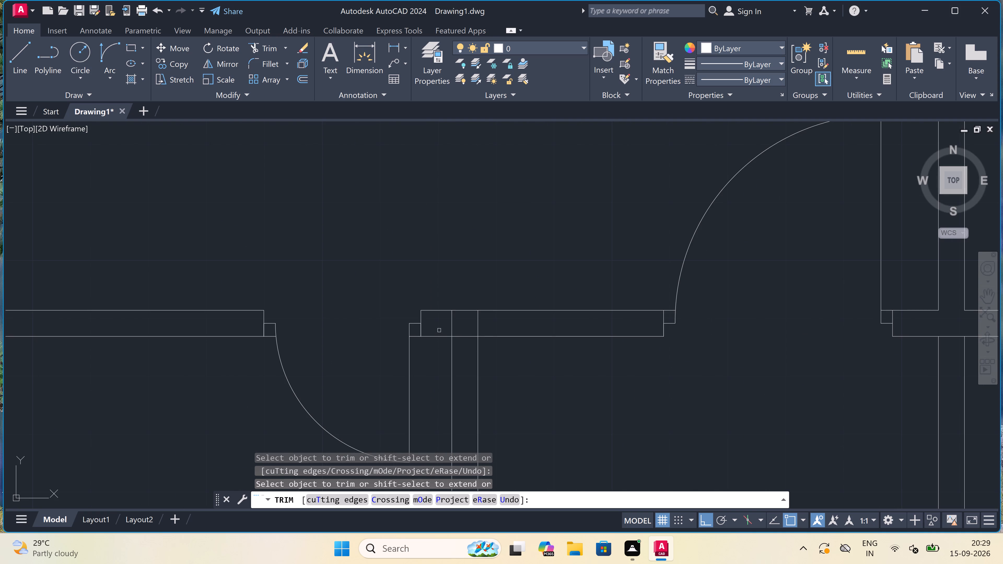
pyautogui.moveTo(441, 327); pyautogui.dragTo(457, 325)
pyautogui.click(507, 312)
pyautogui.hotkey('ctrl', 'z')
pyautogui.click(475, 324)
pyautogui.click(467, 338)
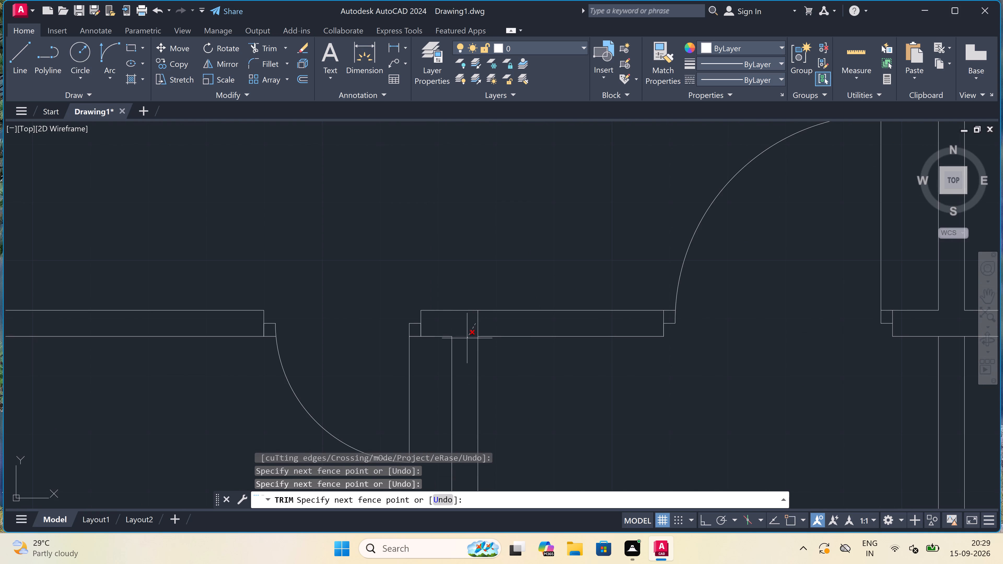
pyautogui.click(476, 330)
pyautogui.click(483, 325)
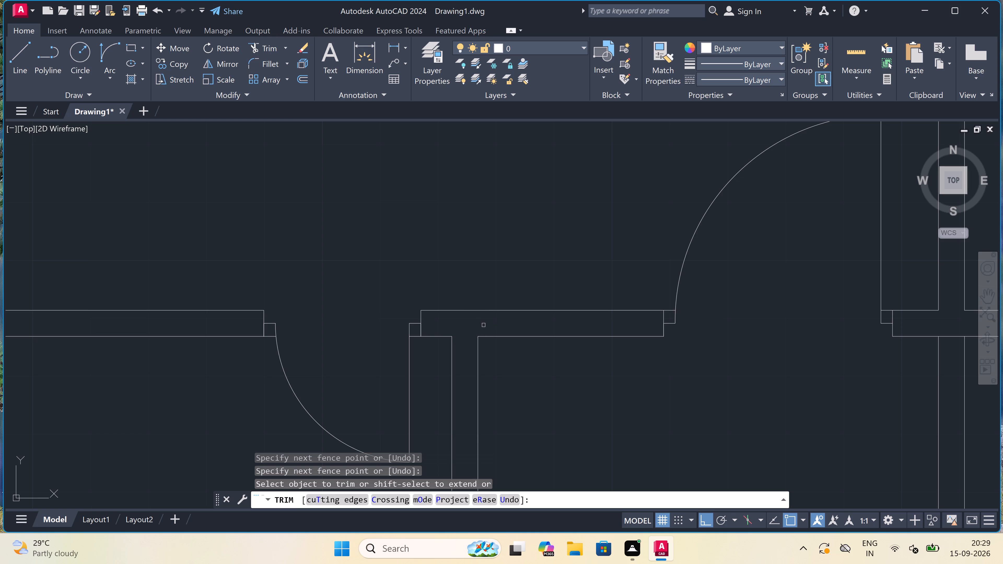
# Trim the middle horizontal partition's ends inside the small rooms' vertical partition and open that partition's inner face between them.
pyautogui.scroll(-5, 483, 325)
pyautogui.scroll(3, 474, 366)
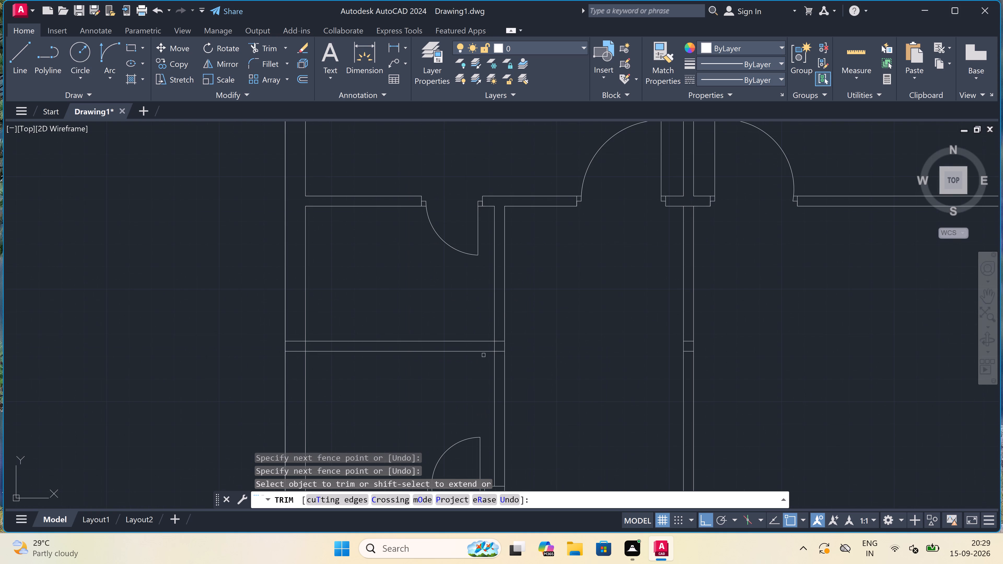
pyautogui.scroll(3, 492, 349)
pyautogui.moveTo(508, 381); pyautogui.dragTo(508, 376)
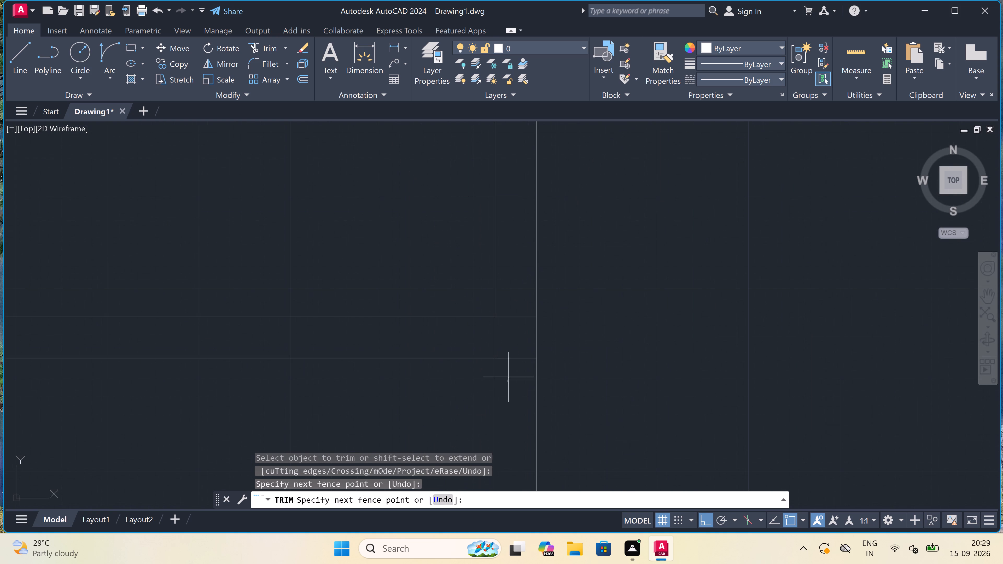
pyautogui.moveTo(505, 285); pyautogui.dragTo(508, 288)
pyautogui.click(509, 391)
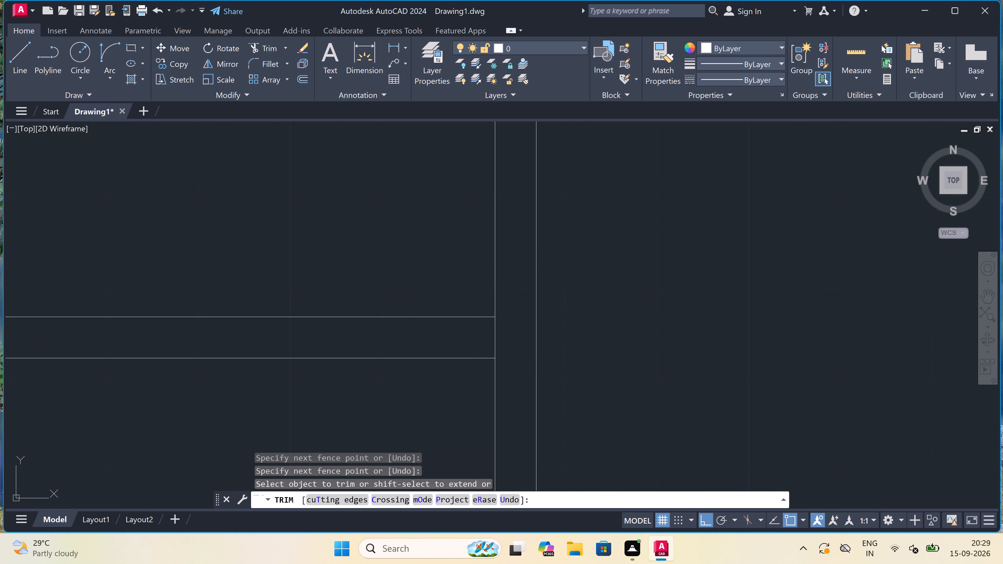
pyautogui.click(504, 349)
pyautogui.click(461, 339)
# Trim the middle partition's lines out of the left outer wall and open the wall's inner face between them.
pyautogui.scroll(-6, 461, 338)
pyautogui.scroll(4, 391, 339)
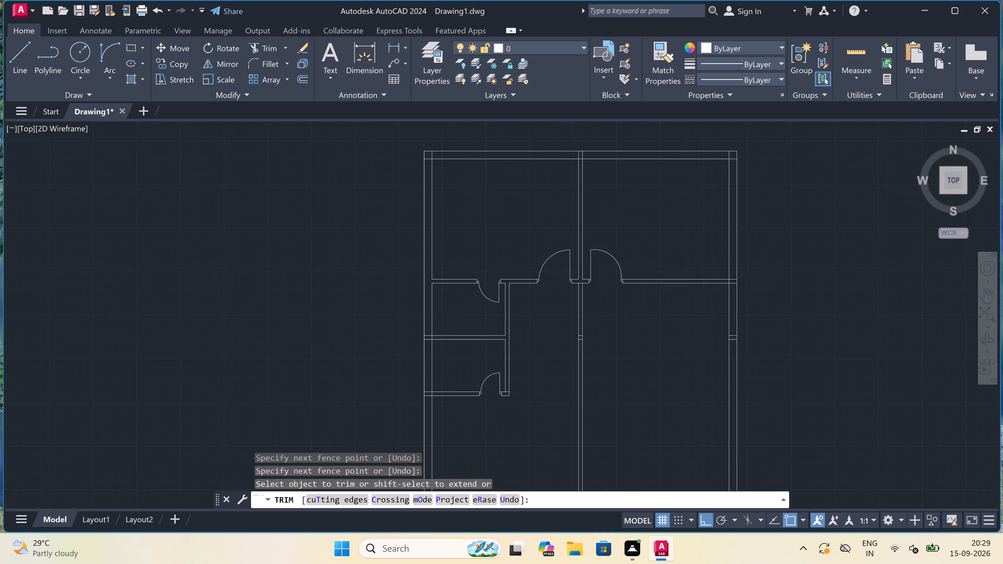
pyautogui.click(533, 354)
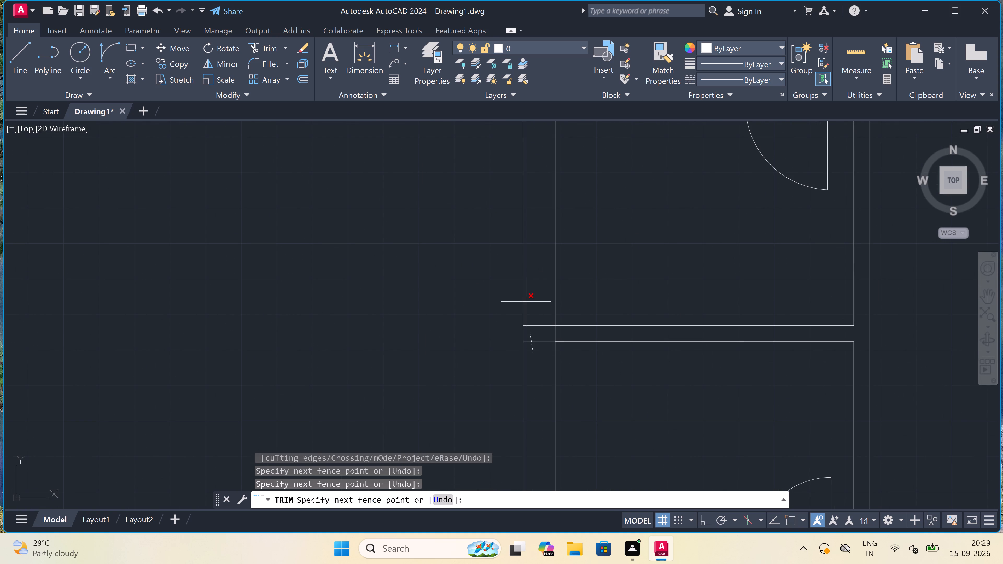
pyautogui.click(525, 299)
pyautogui.click(543, 343)
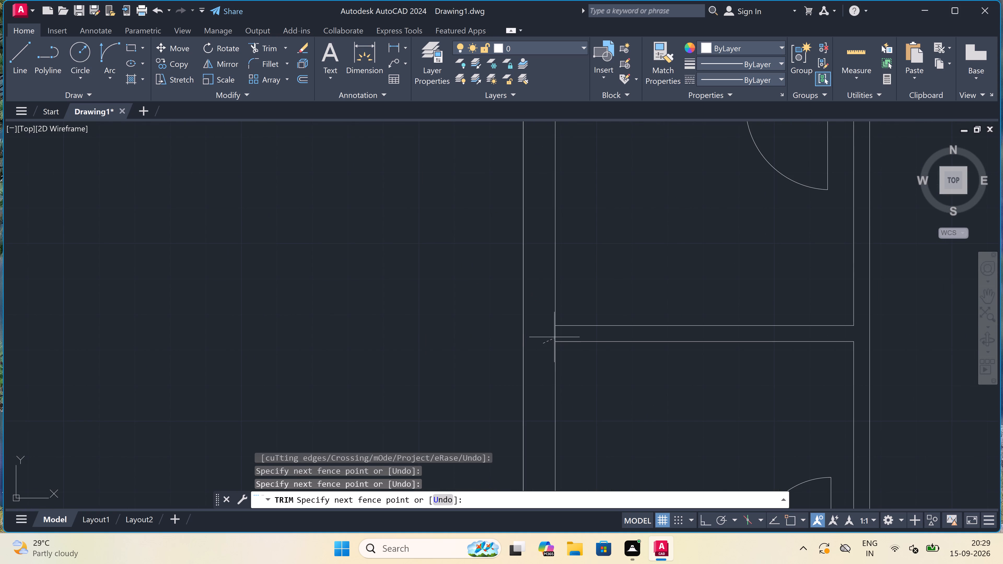
pyautogui.click(557, 336)
# Trim the lower partition's lines out of the left outer wall and open the wall's inner face between them.
pyautogui.scroll(-4, 557, 336)
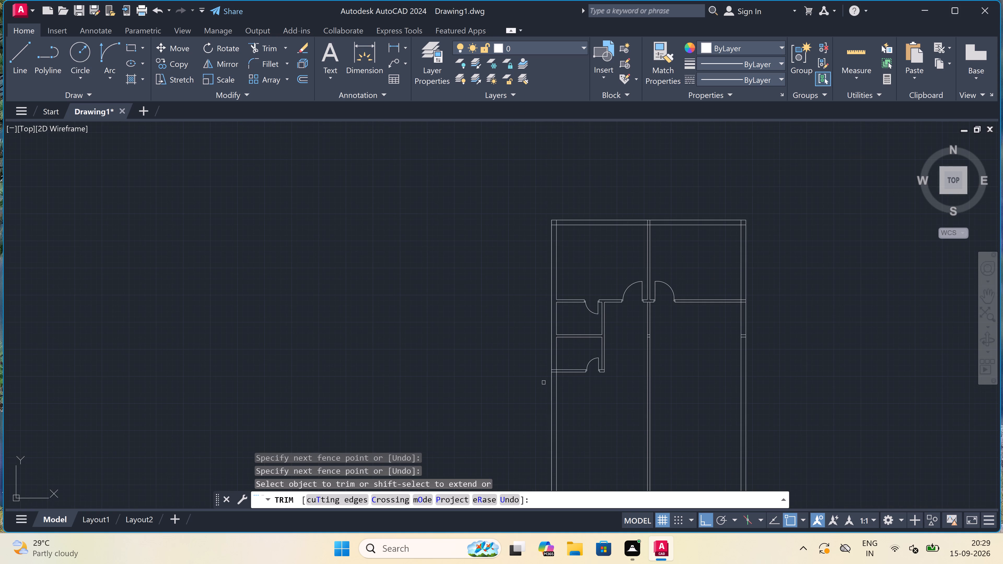
pyautogui.scroll(3, 552, 376)
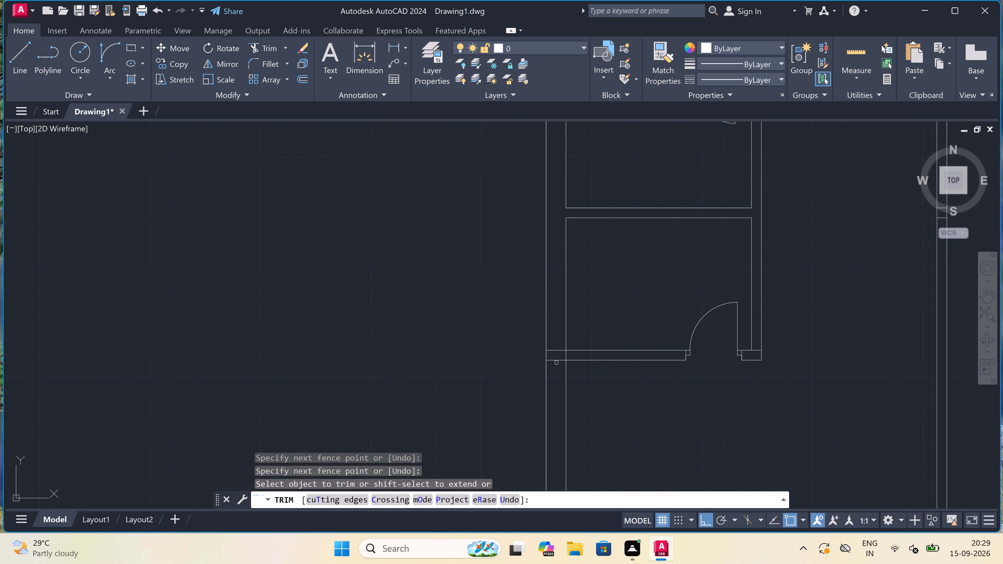
pyautogui.scroll(2, 556, 362)
pyautogui.click(556, 362)
pyautogui.click(545, 307)
pyautogui.click(553, 341)
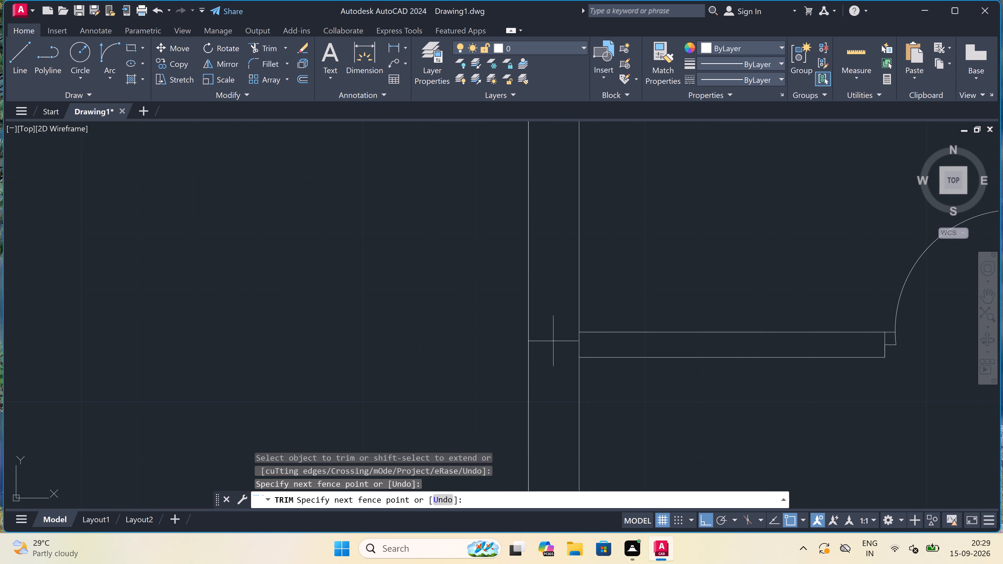
pyautogui.click(586, 339)
# Trim the lower partition's upper line between the vertical partition's faces at the corner beside the lower door.
pyautogui.scroll(-5, 585, 339)
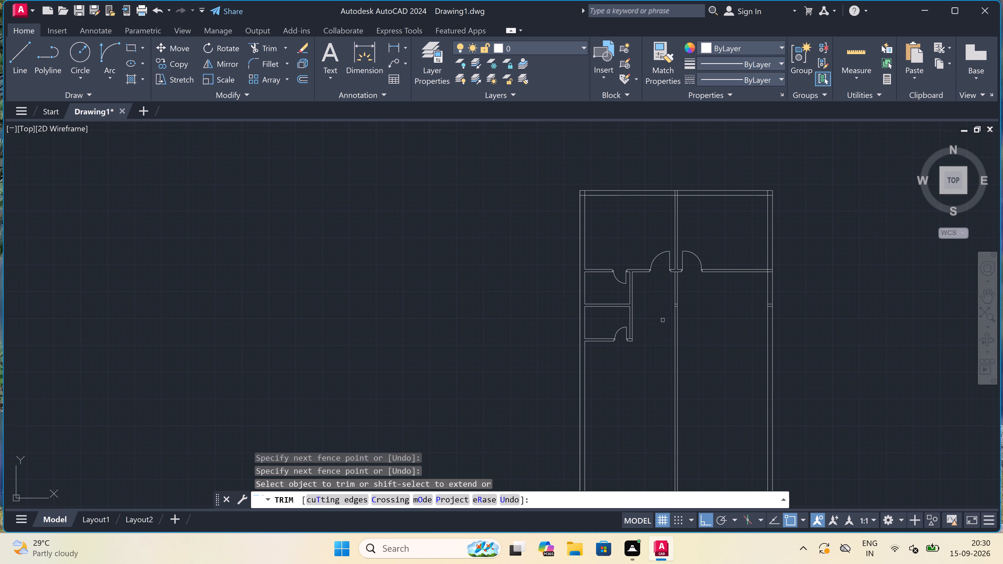
pyautogui.scroll(5, 628, 337)
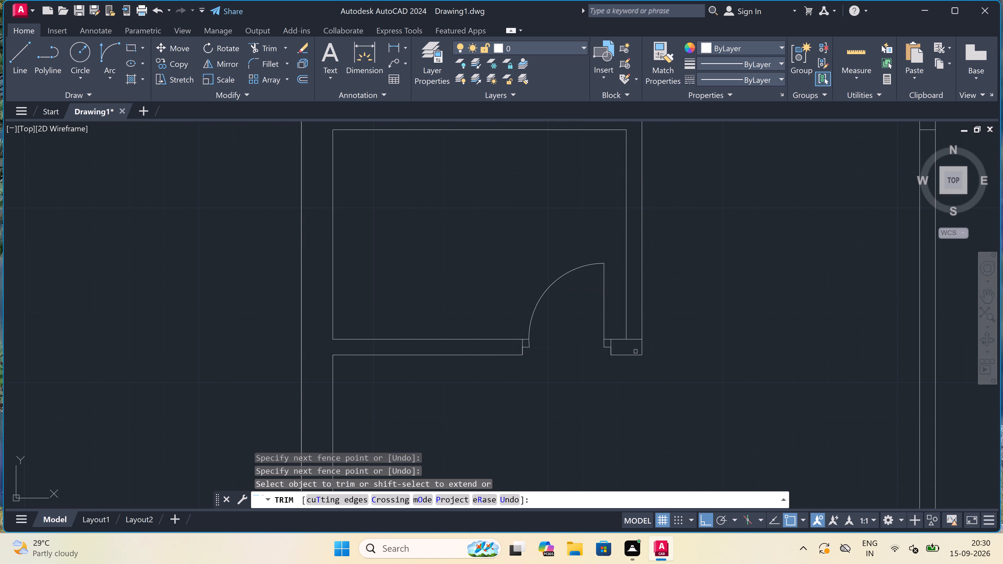
pyautogui.scroll(2, 635, 351)
pyautogui.click(635, 348)
pyautogui.click(633, 273)
# Trim the overlapping inner wall lines at the upper-left corner of the outer walls.
pyautogui.scroll(-4, 634, 283)
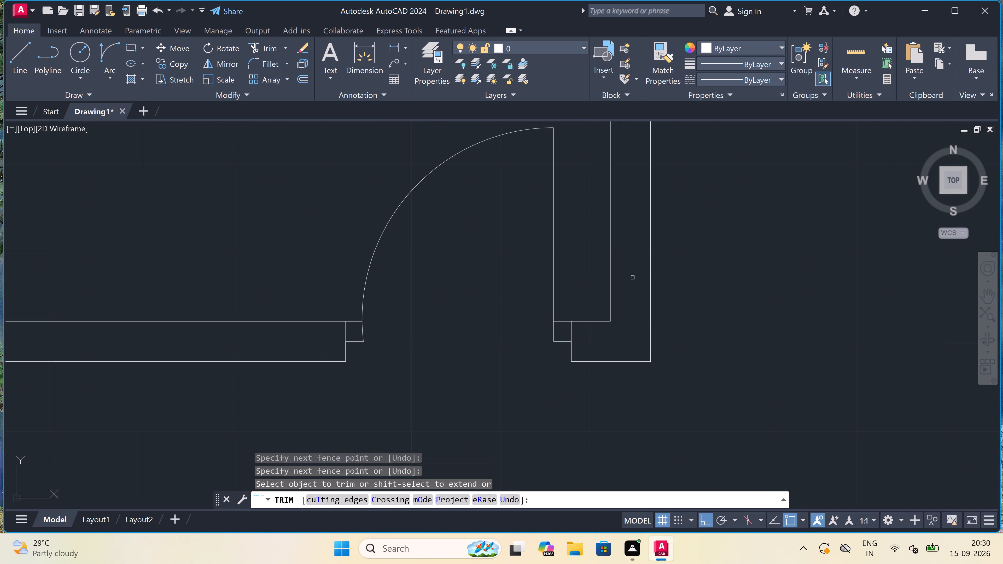
pyautogui.scroll(-7, 634, 284)
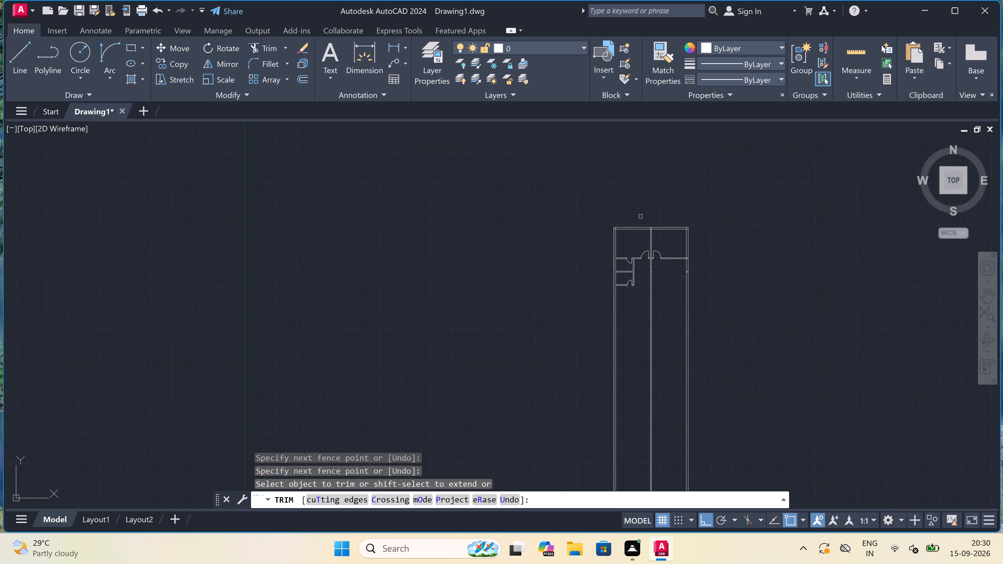
pyautogui.scroll(4, 639, 216)
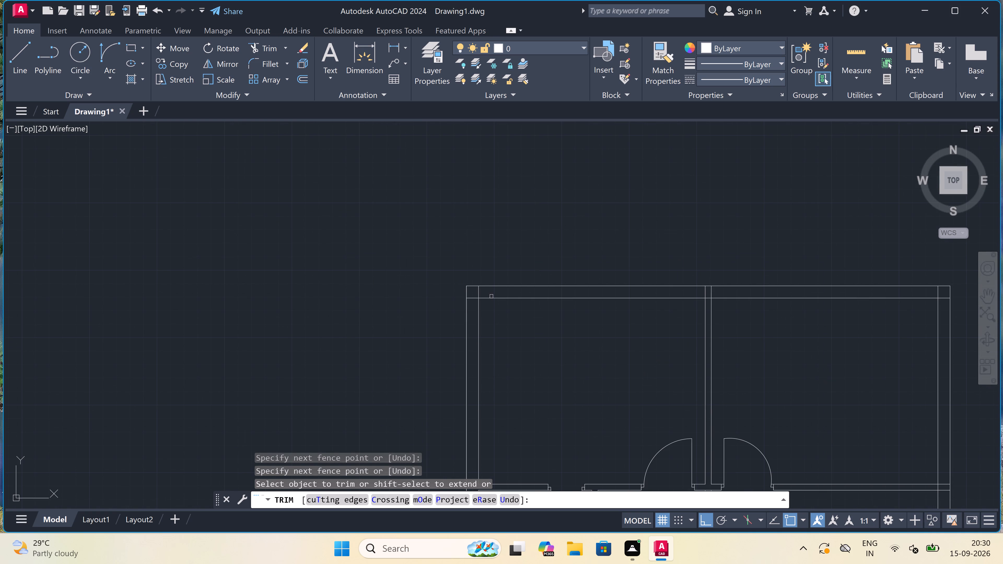
pyautogui.scroll(2, 462, 307)
pyautogui.moveTo(485, 271); pyautogui.dragTo(488, 295)
pyautogui.click(488, 300)
pyautogui.click(489, 304)
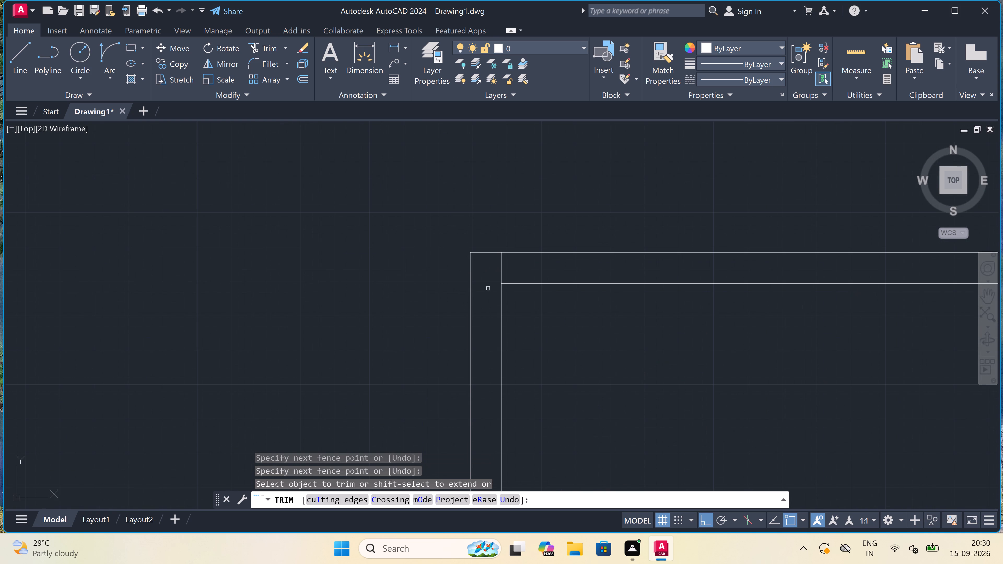
pyautogui.moveTo(488, 272); pyautogui.dragTo(497, 270)
pyautogui.click(511, 267)
pyautogui.scroll(-7, 511, 269)
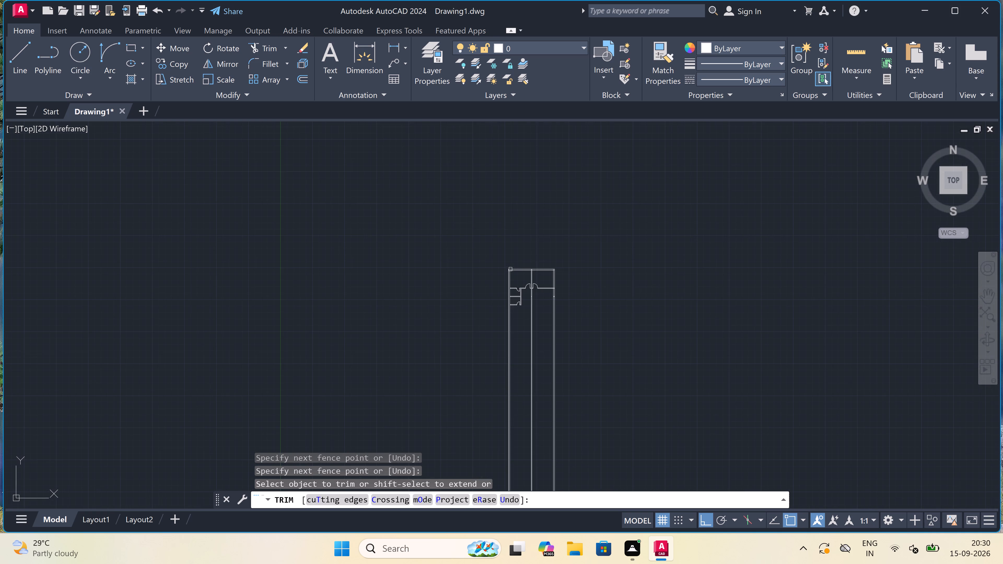
# Trim the central vertical partition's lines out of the top outer wall and open the wall's inner face between them.
pyautogui.scroll(4, 528, 266)
pyautogui.scroll(3, 566, 289)
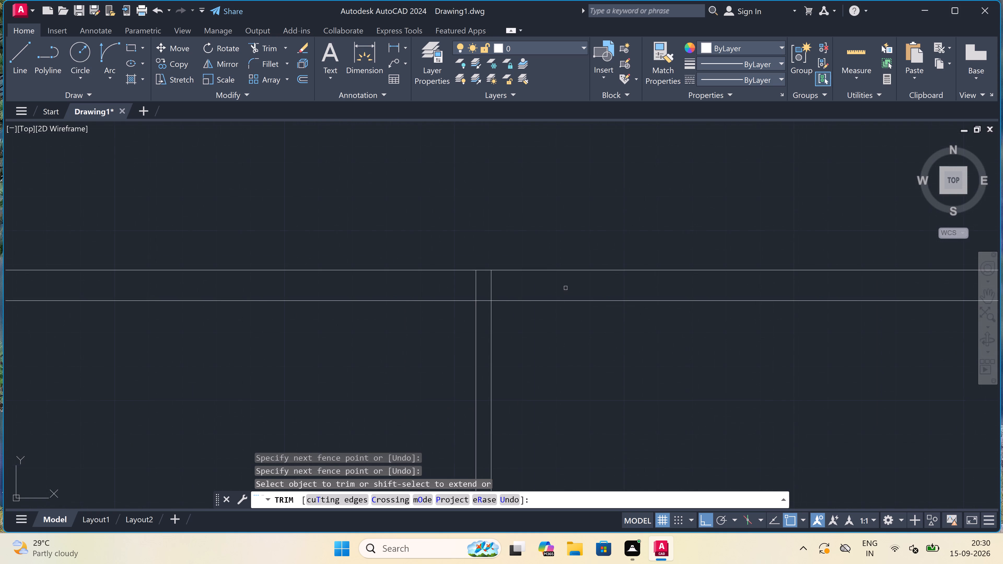
pyautogui.click(524, 283)
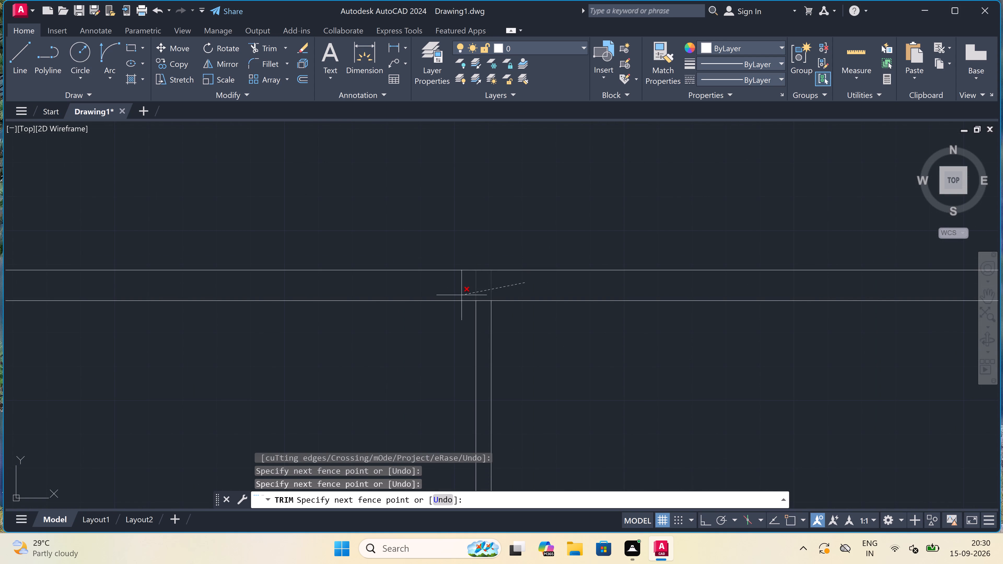
pyautogui.click(452, 293)
pyautogui.click(485, 298)
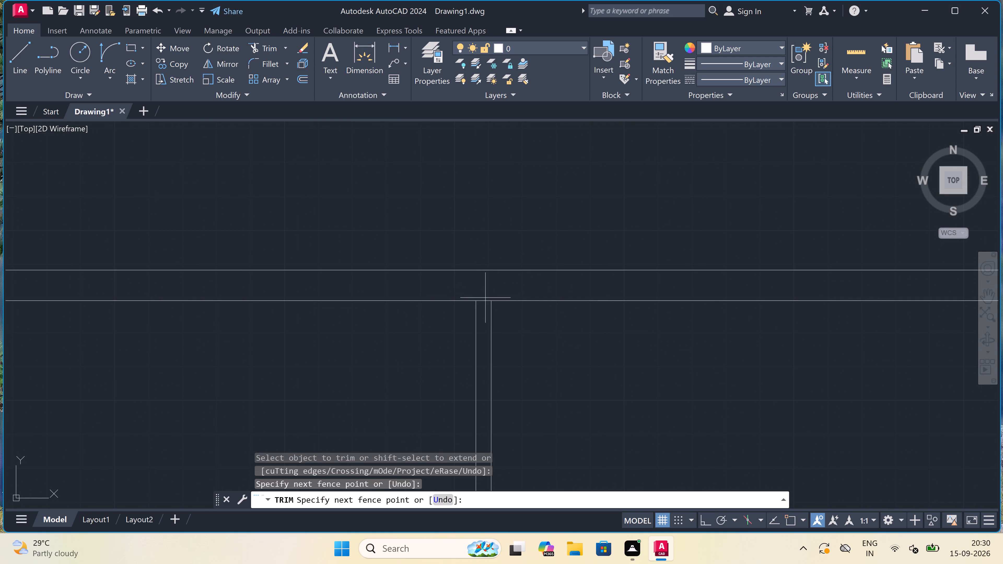
pyautogui.click(485, 302)
# Trim the overlapping inner wall lines at the upper-right corner of the outer walls.
pyautogui.scroll(-5, 485, 302)
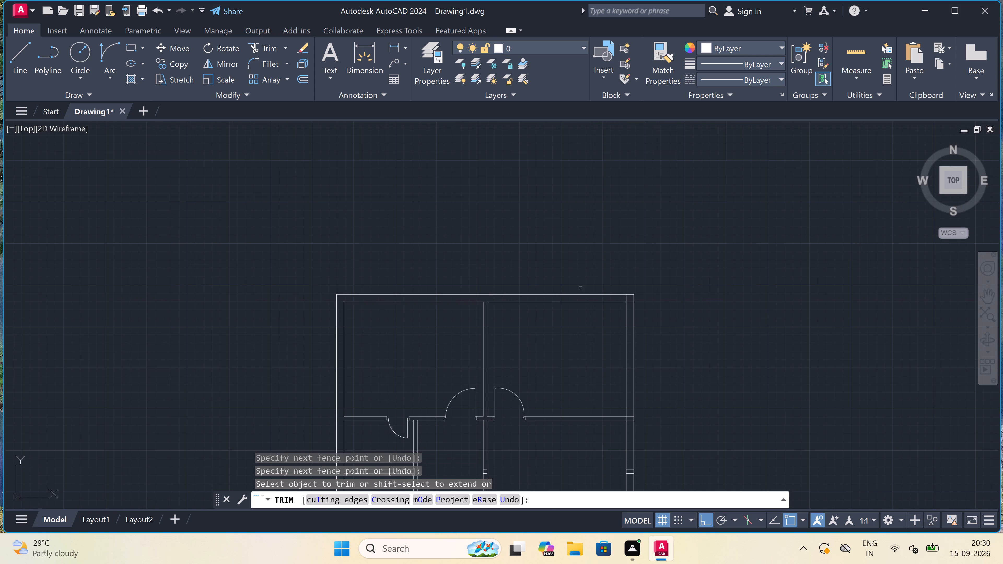
pyautogui.scroll(4, 625, 295)
pyautogui.moveTo(626, 298); pyautogui.dragTo(628, 300)
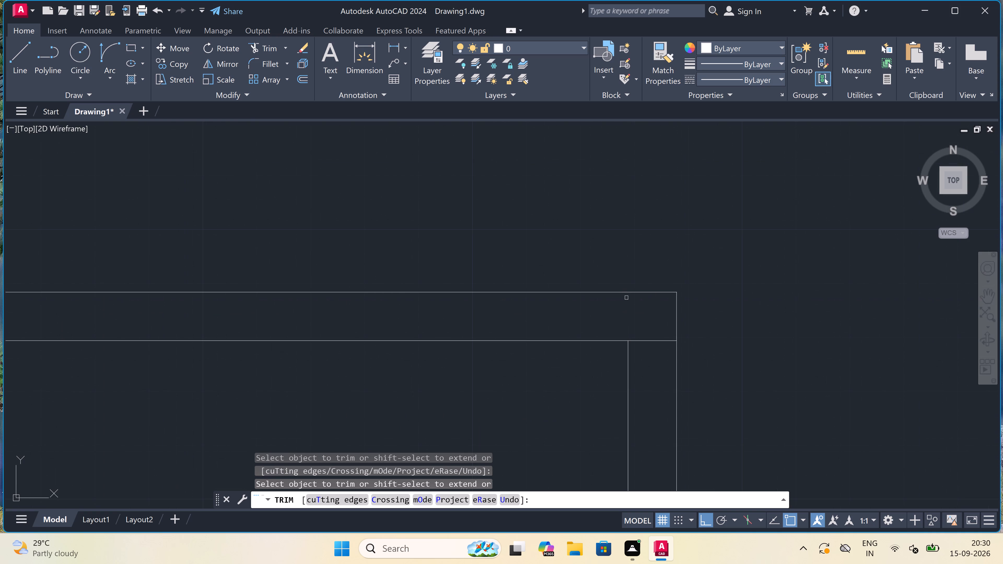
pyautogui.click(650, 356)
pyautogui.click(642, 330)
# Trim the upper horizontal partition's lines out of the right outer wall and open the wall's inner face between them.
pyautogui.scroll(-6, 642, 330)
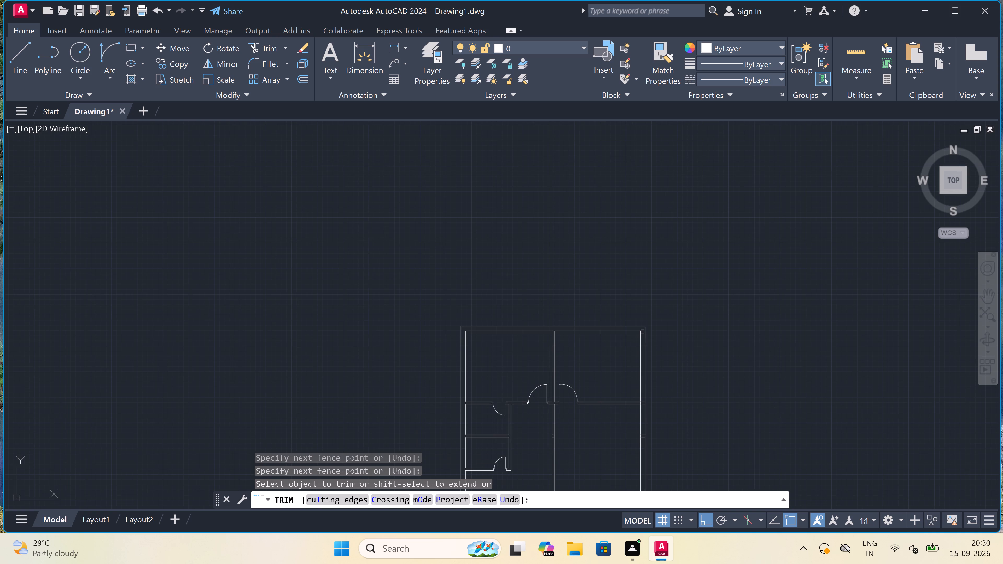
pyautogui.scroll(4, 644, 423)
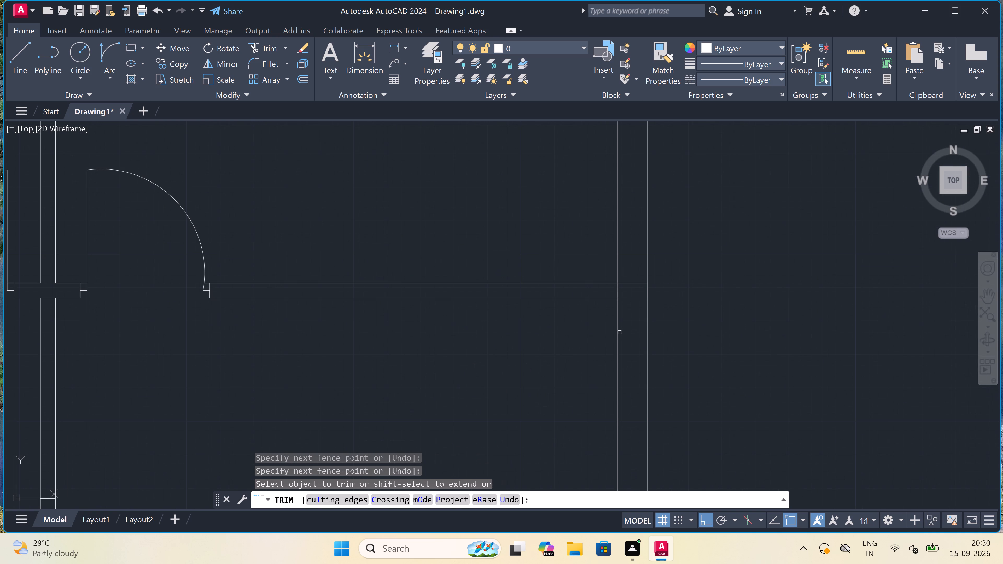
pyautogui.click(630, 302)
pyautogui.moveTo(629, 276); pyautogui.dragTo(630, 280)
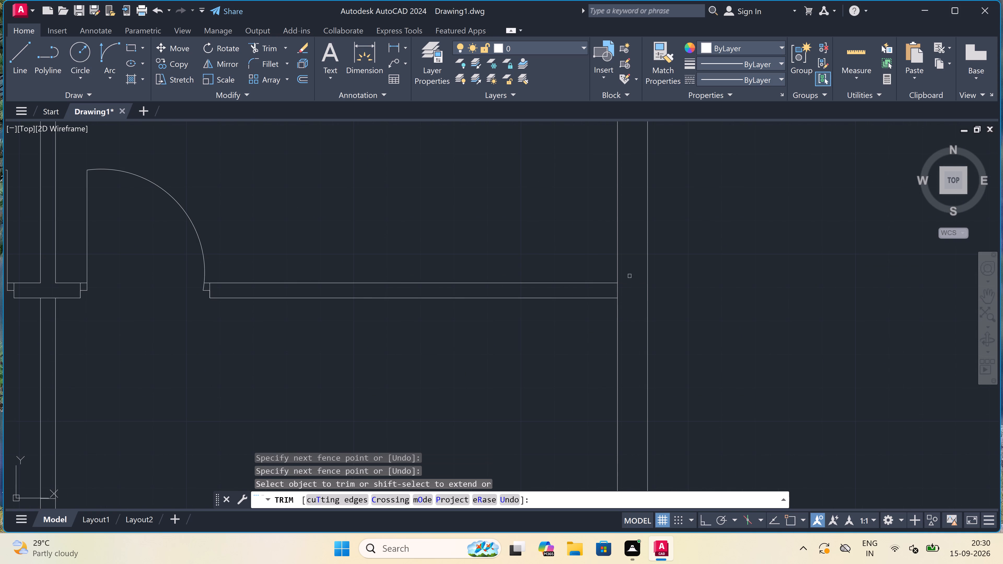
pyautogui.scroll(4, 616, 293)
pyautogui.click(616, 292)
# Trim the two leftover short lines crossing the right outer wall below the upper horizontal partition.
pyautogui.scroll(-9, 616, 292)
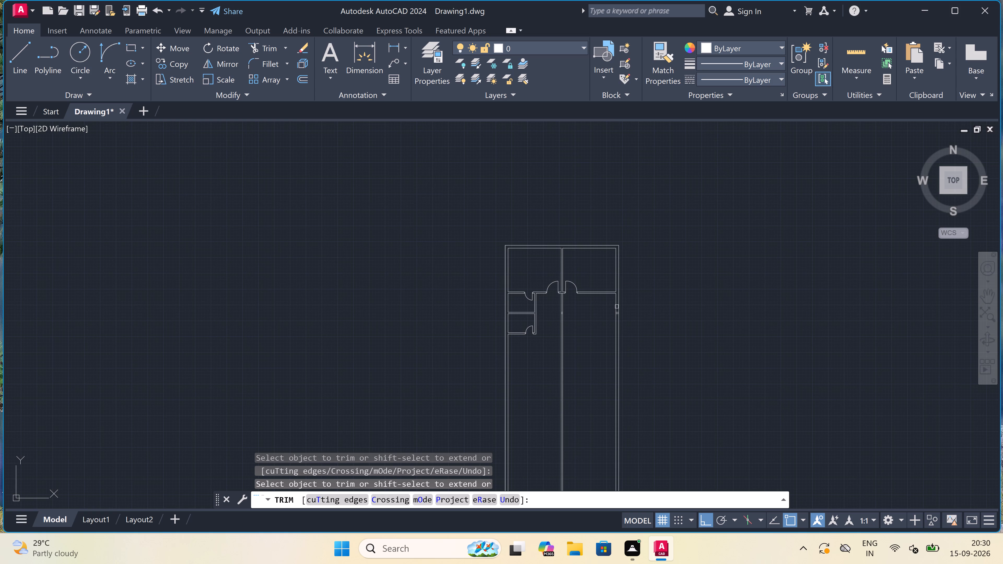
pyautogui.scroll(6, 620, 308)
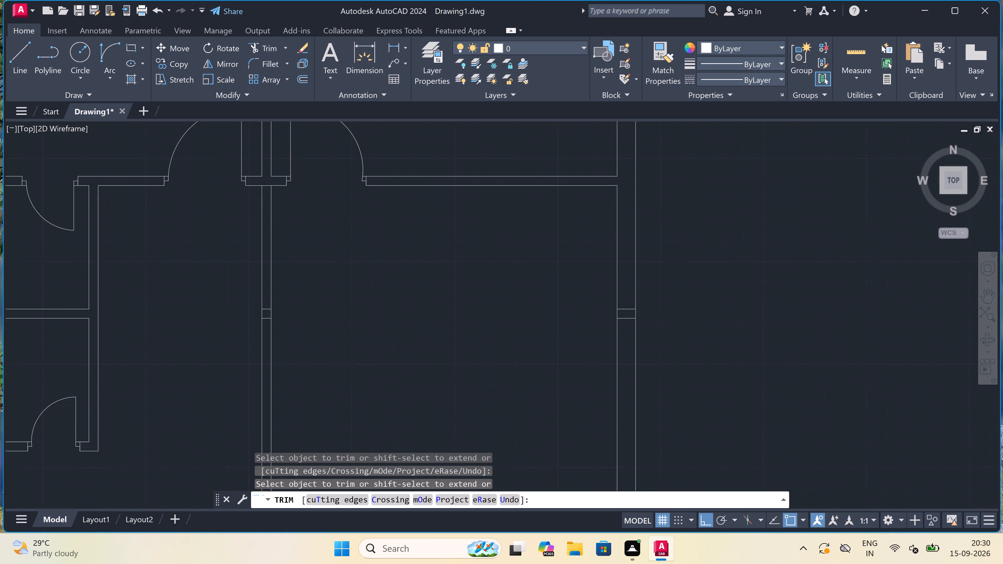
pyautogui.click(649, 337)
pyautogui.click(643, 269)
# Trim away the central vertical partition below the upper horizontal partition, including the short cross lines inside it.
pyautogui.scroll(-5, 644, 270)
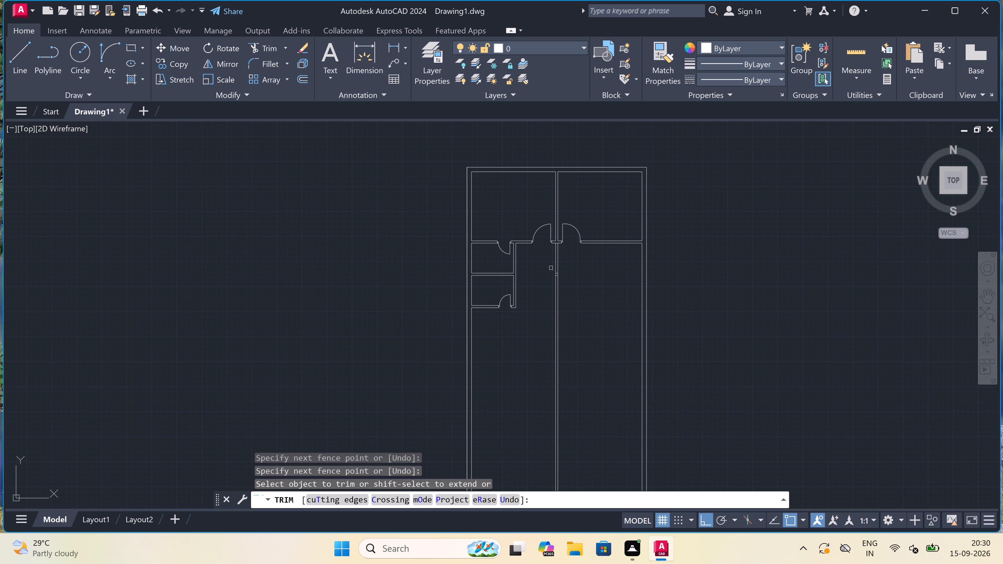
pyautogui.click(551, 268)
pyautogui.click(565, 257)
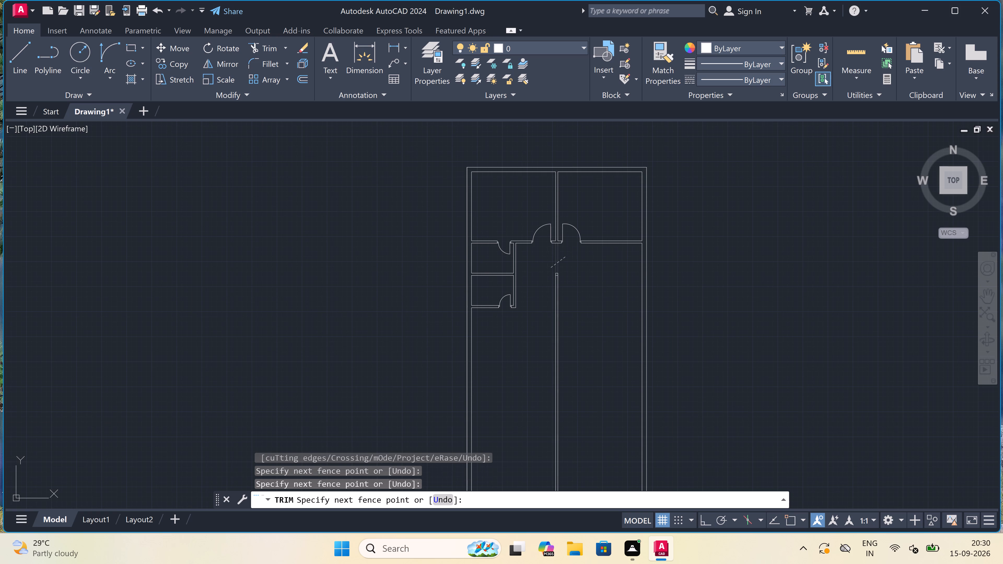
pyautogui.scroll(5, 560, 271)
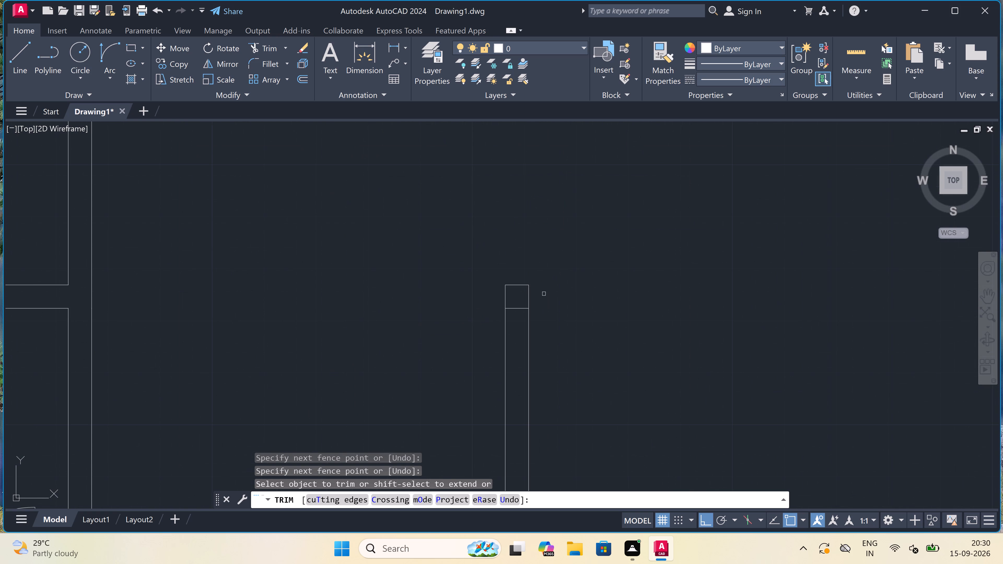
pyautogui.click(515, 326)
pyautogui.click(513, 280)
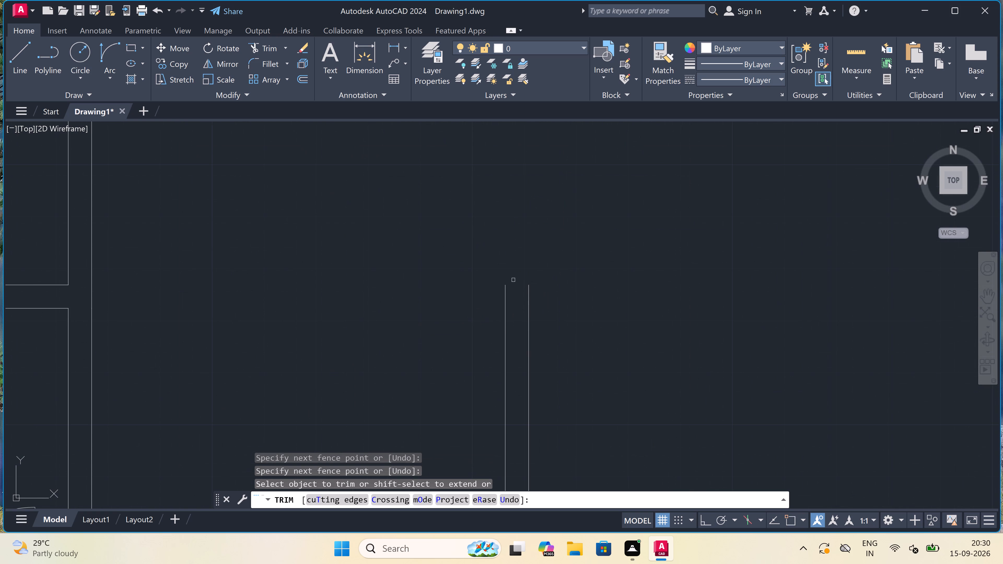
pyautogui.scroll(-3, 513, 280)
pyautogui.moveTo(495, 308); pyautogui.dragTo(503, 308)
pyautogui.click(540, 303)
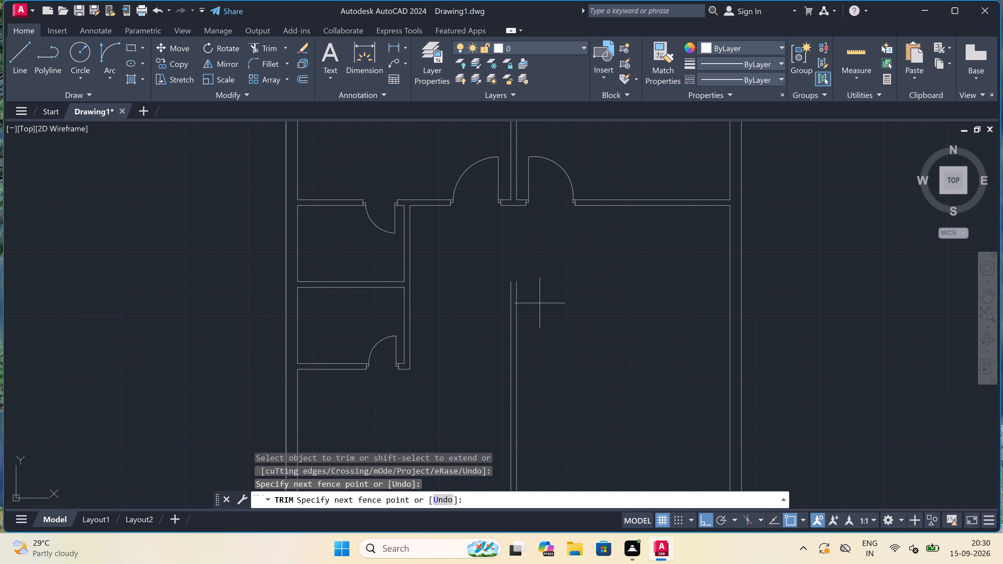
pyautogui.click(483, 350)
pyautogui.press('Escape')
# Offset the lower face line of the partition with the lowest door 10' downward.
pyautogui.scroll(-3, 495, 306)
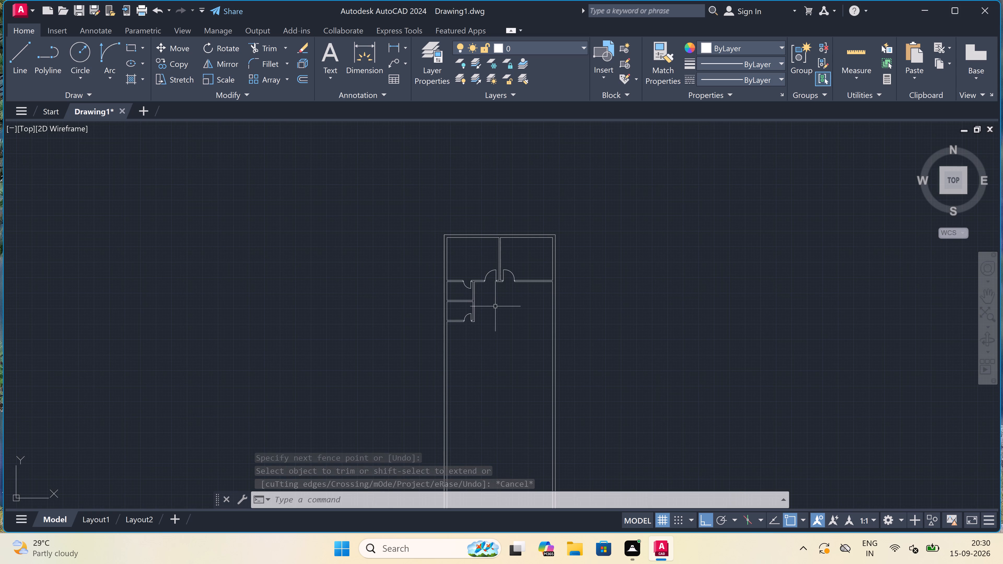
pyautogui.write('o')
pyautogui.press('space')
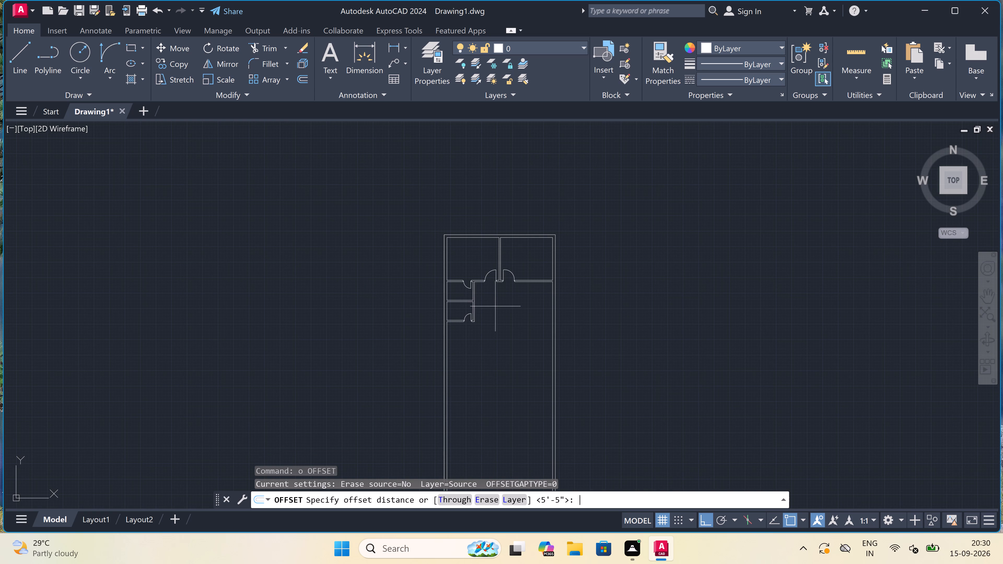
pyautogui.scroll(3, 454, 321)
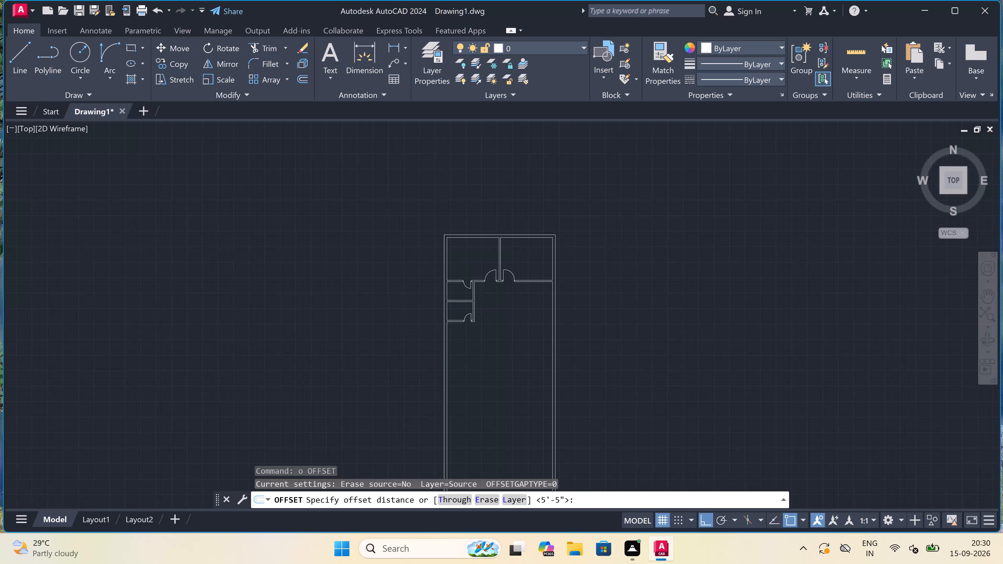
pyautogui.moveTo(455, 323); pyautogui.dragTo(460, 342)
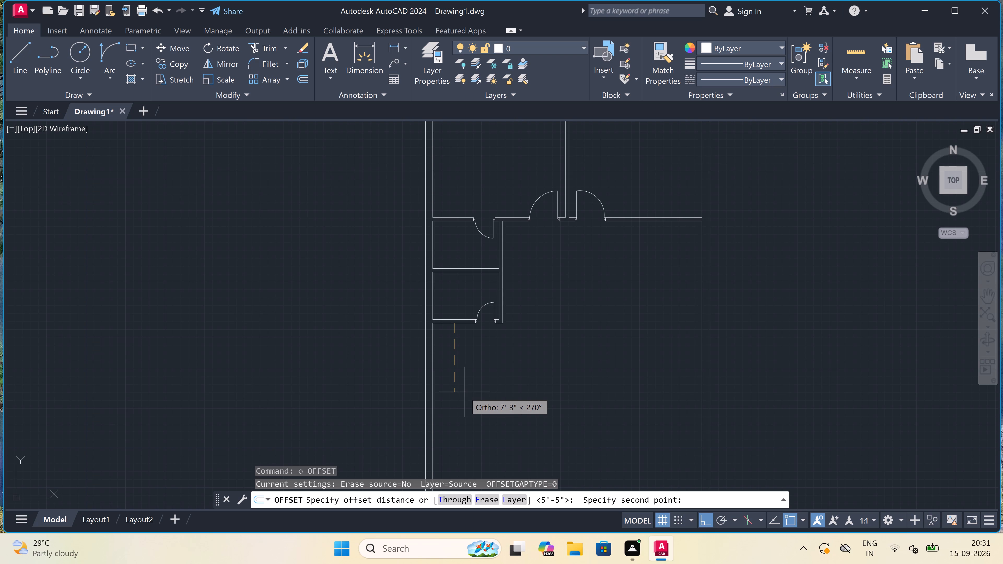
pyautogui.write("10'")
pyautogui.press('space')
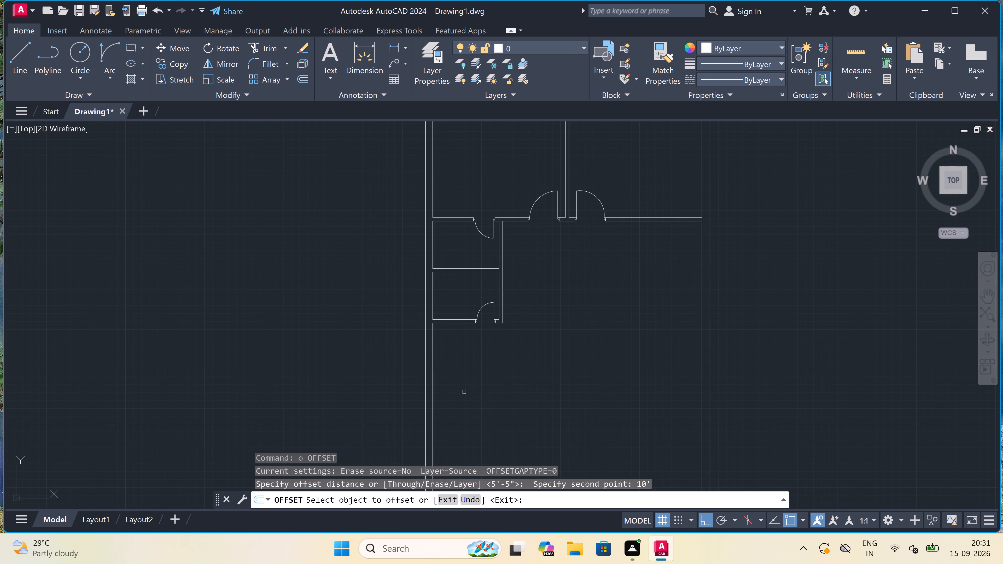
pyautogui.click(460, 325)
pyautogui.click(462, 357)
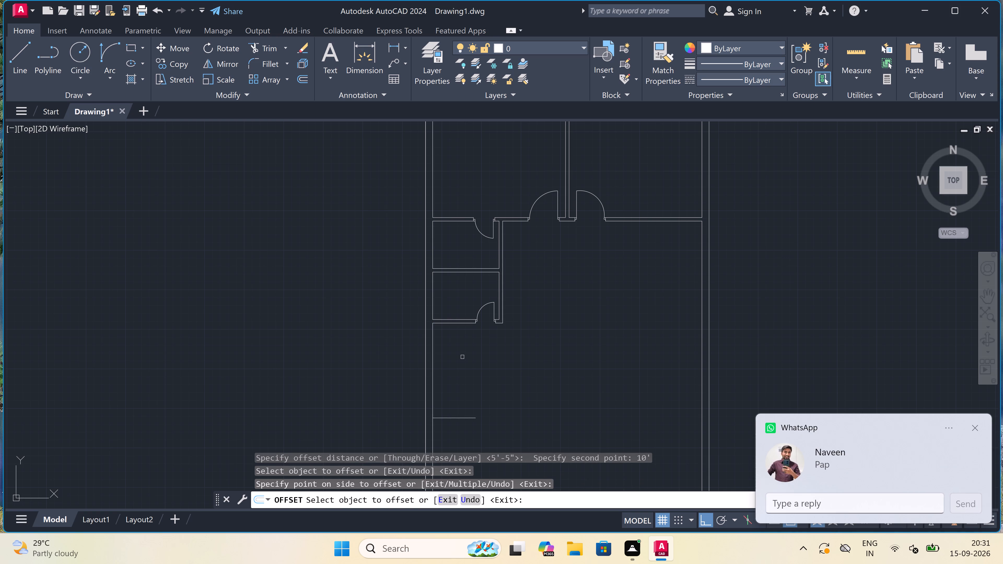
pyautogui.press('Escape')
# Offset the short horizontal line below the lower room 9" downward to form a wall's thickness.
pyautogui.press('space')
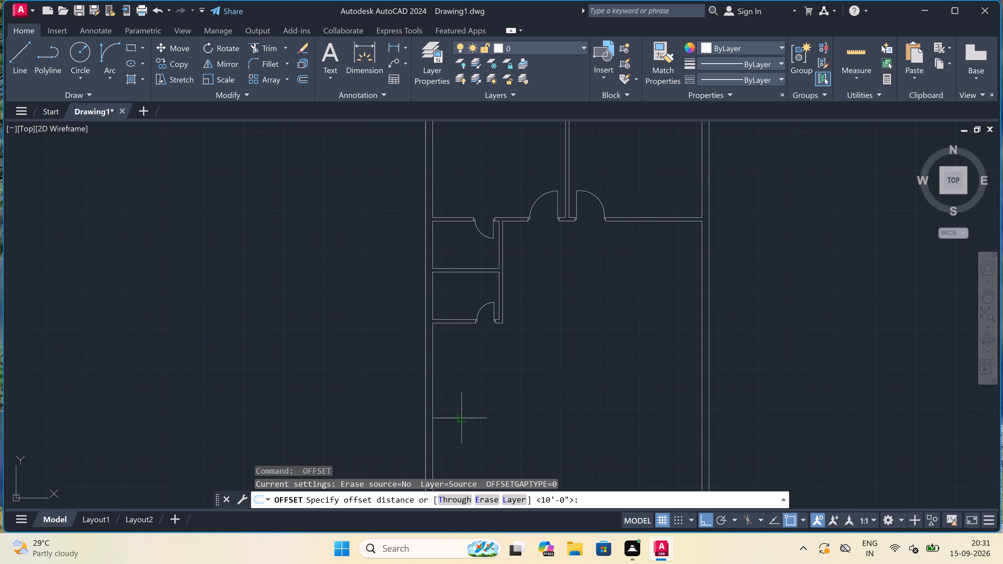
pyautogui.moveTo(460, 419); pyautogui.dragTo(463, 437)
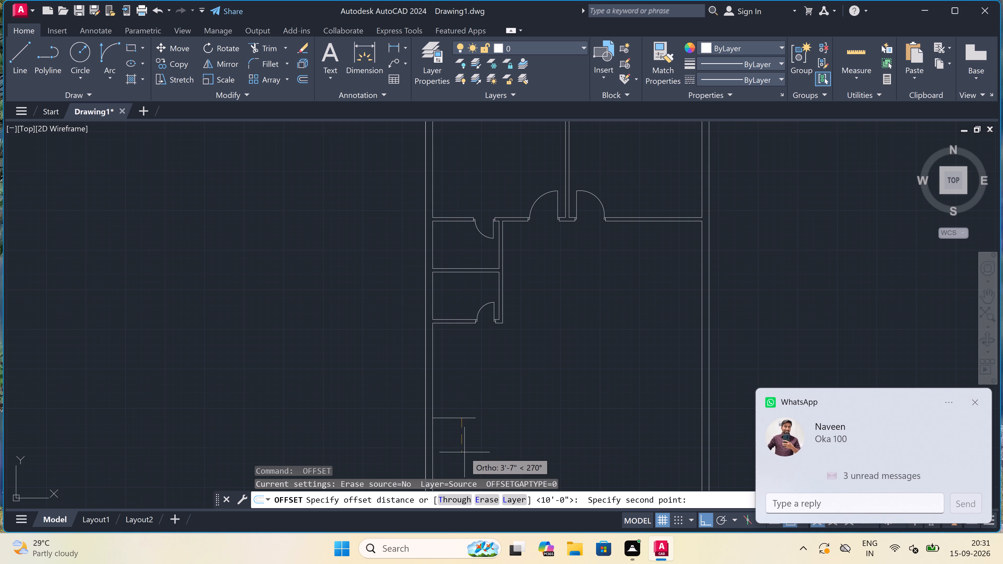
pyautogui.press('9')
pyautogui.write('"')
pyautogui.press('space')
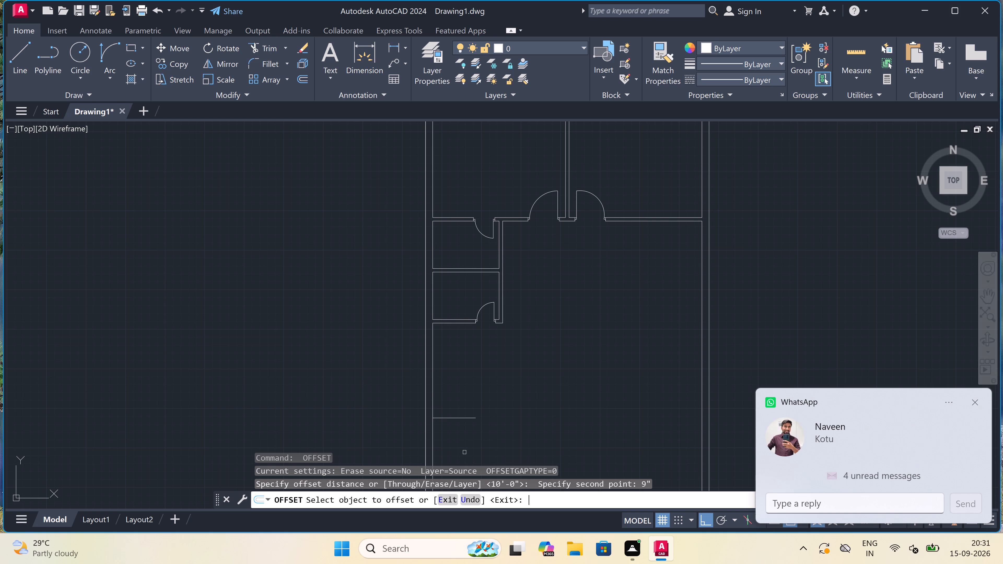
pyautogui.click(460, 419)
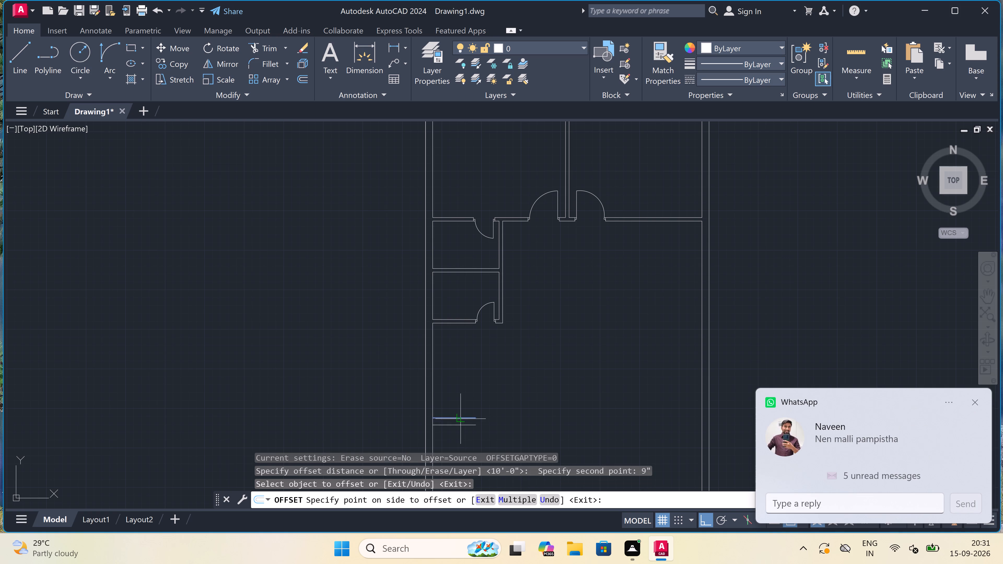
pyautogui.click(460, 430)
pyautogui.scroll(-3, 462, 425)
pyautogui.scroll(3, 462, 427)
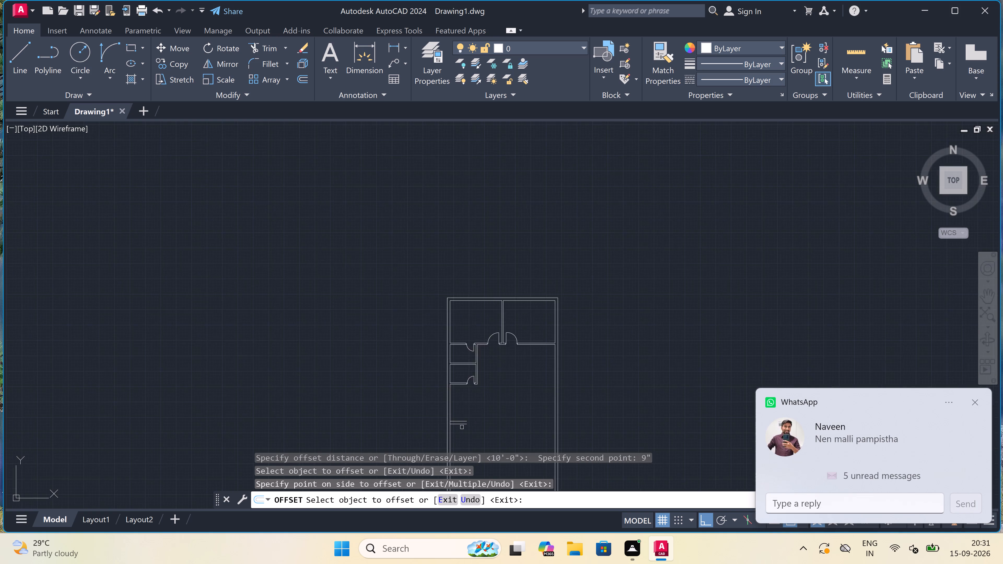
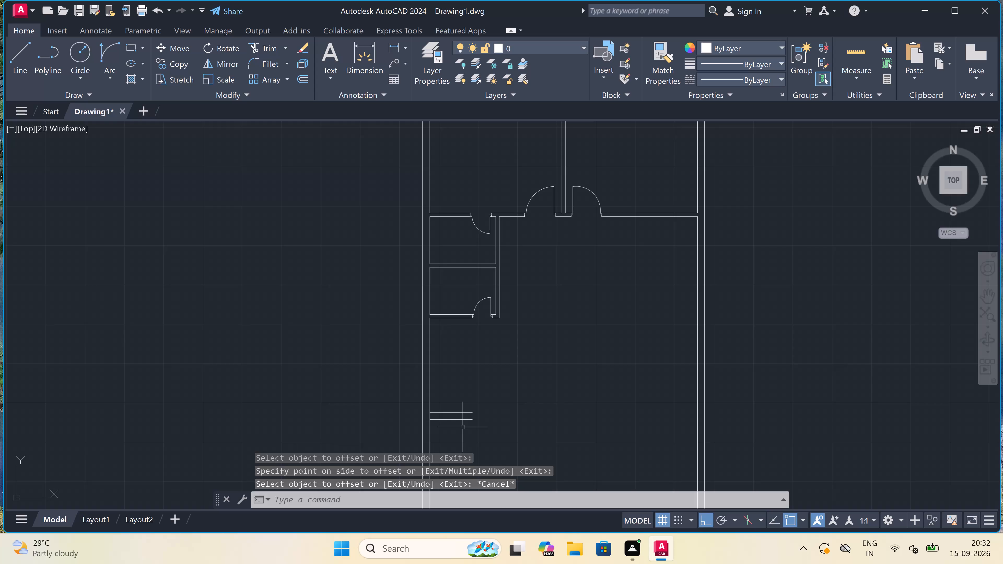
# Extend both short lines of the 9" wall below the lower room to the outer faces of the left and right outer walls.
pyautogui.press('e')
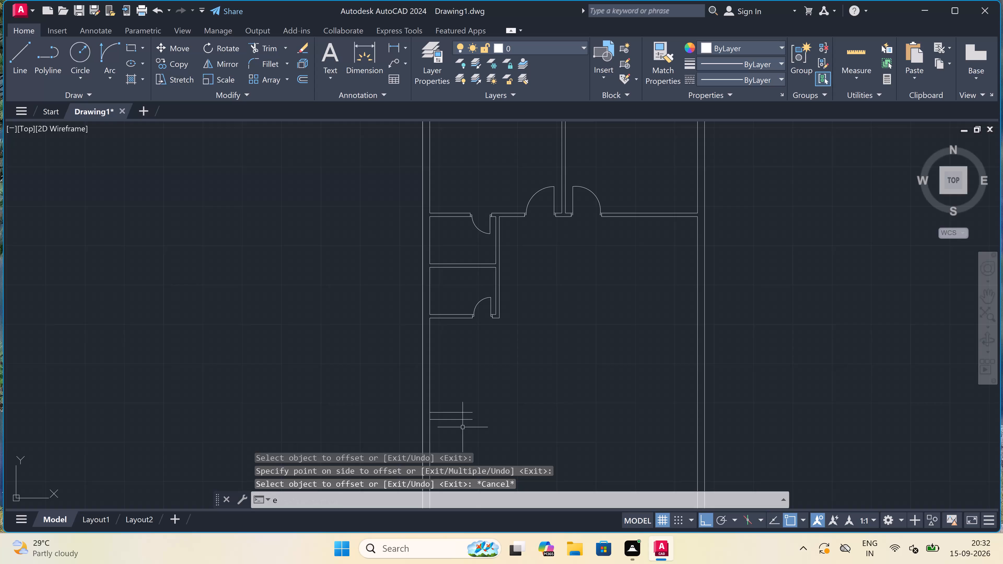
pyautogui.write('x')
pyautogui.press('space')
pyautogui.click(463, 428)
pyautogui.click(464, 397)
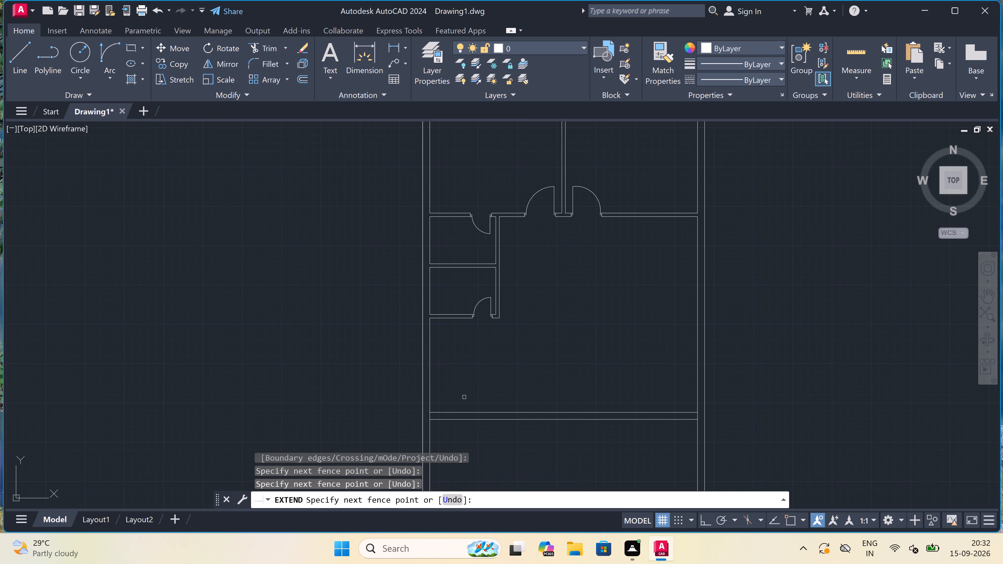
pyautogui.moveTo(534, 453); pyautogui.dragTo(531, 452)
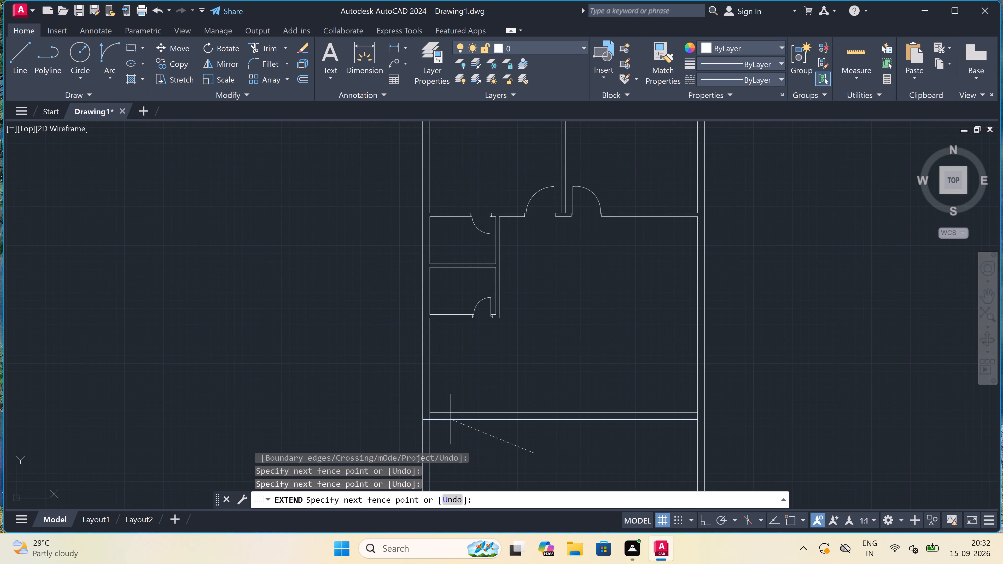
pyautogui.click(453, 403)
pyautogui.click(565, 455)
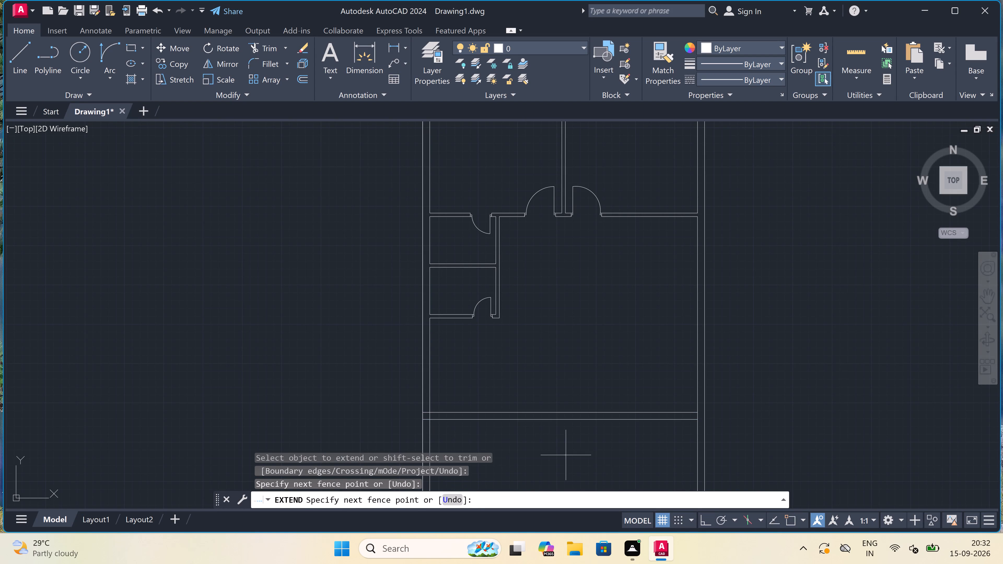
pyautogui.click(684, 374)
pyautogui.press('Escape')
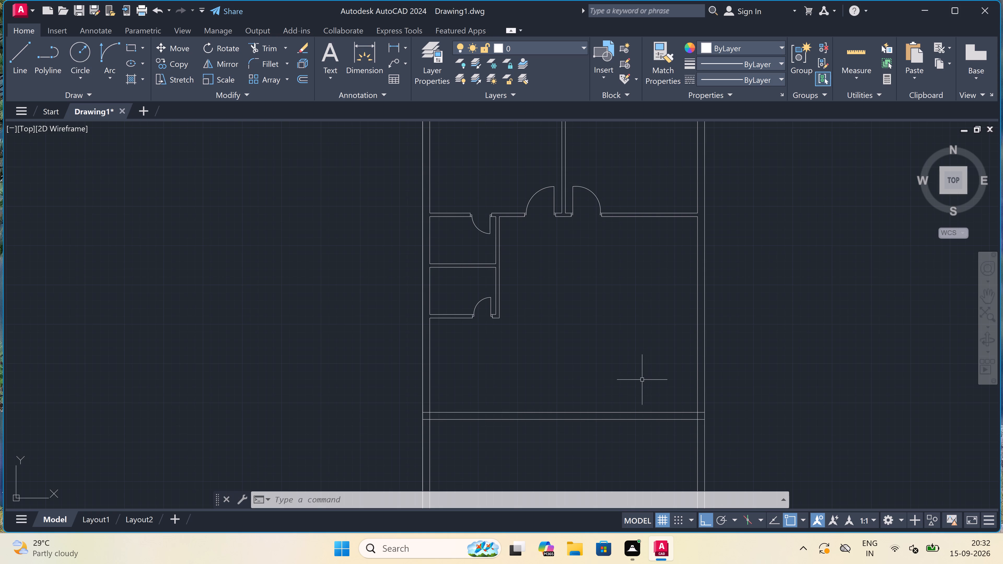
# Draw the lower room's outline from the left wall corner 10' across below the lowest door, then down to the lower wall.
pyautogui.scroll(1, 626, 378)
pyautogui.write('l')
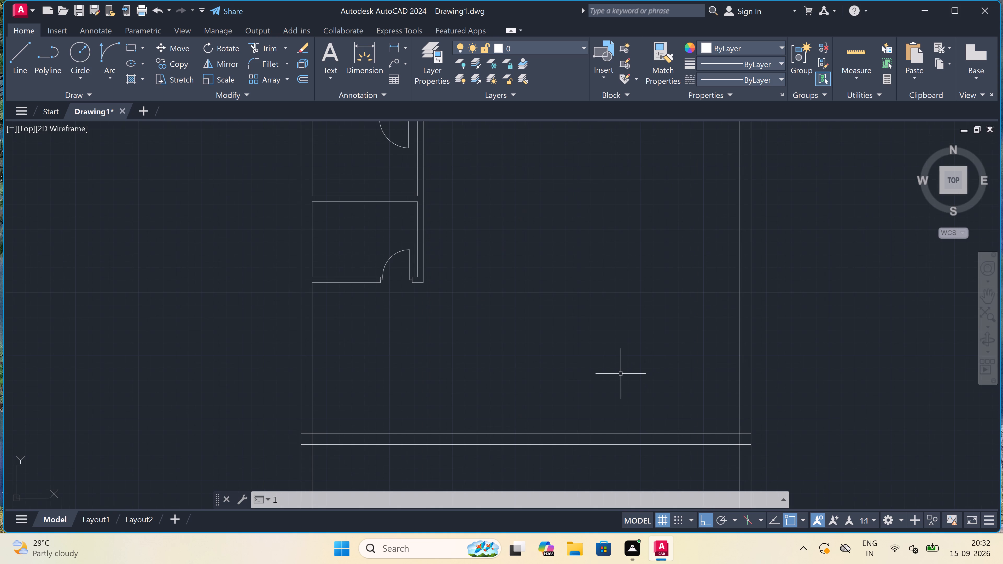
pyautogui.press('space')
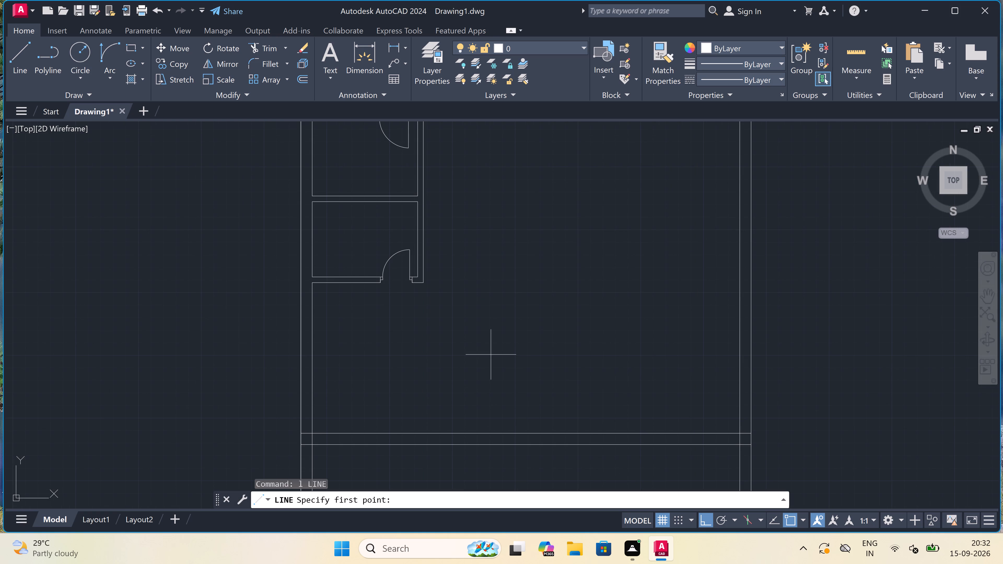
pyautogui.click(314, 284)
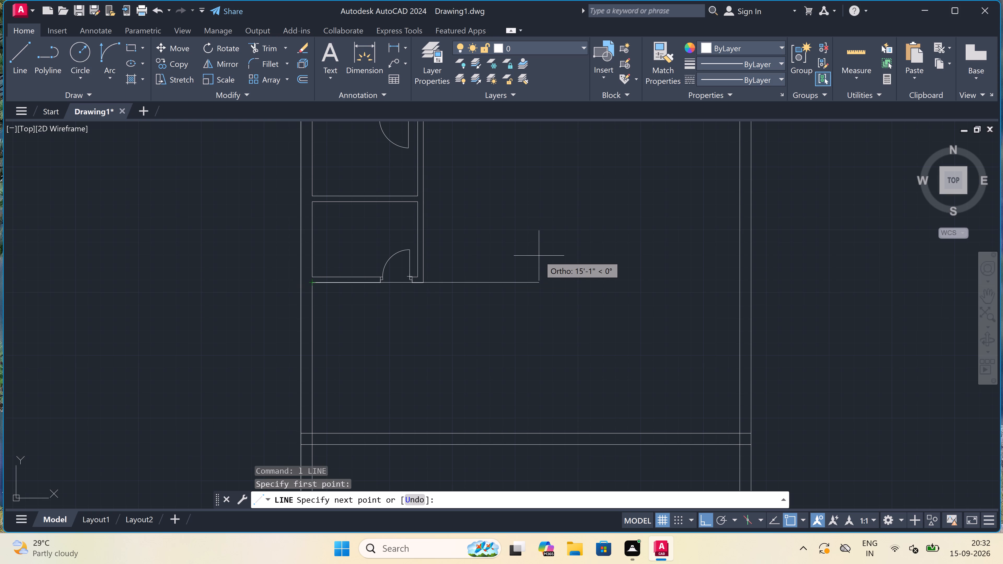
pyautogui.write("10'")
pyautogui.press('space')
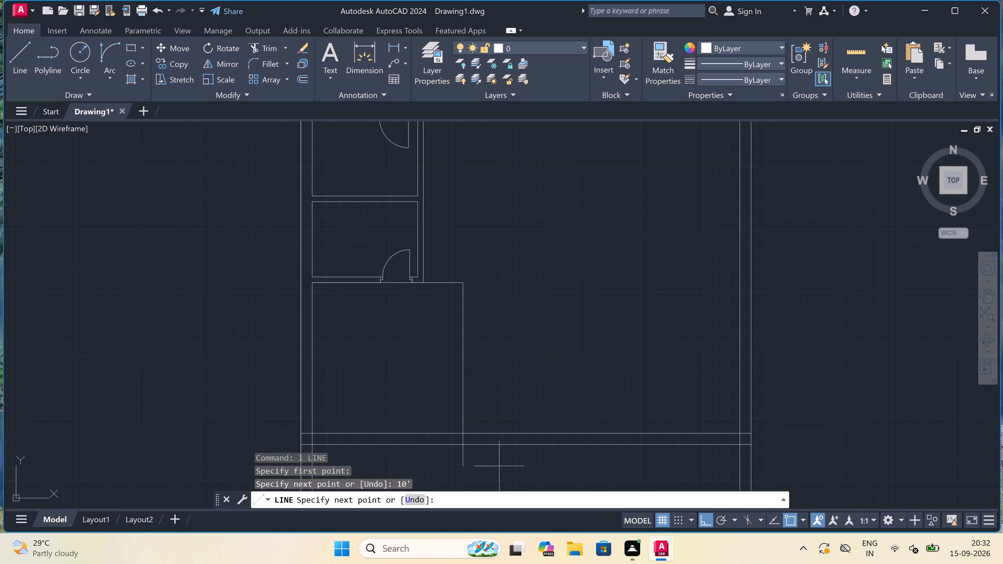
pyautogui.click(465, 432)
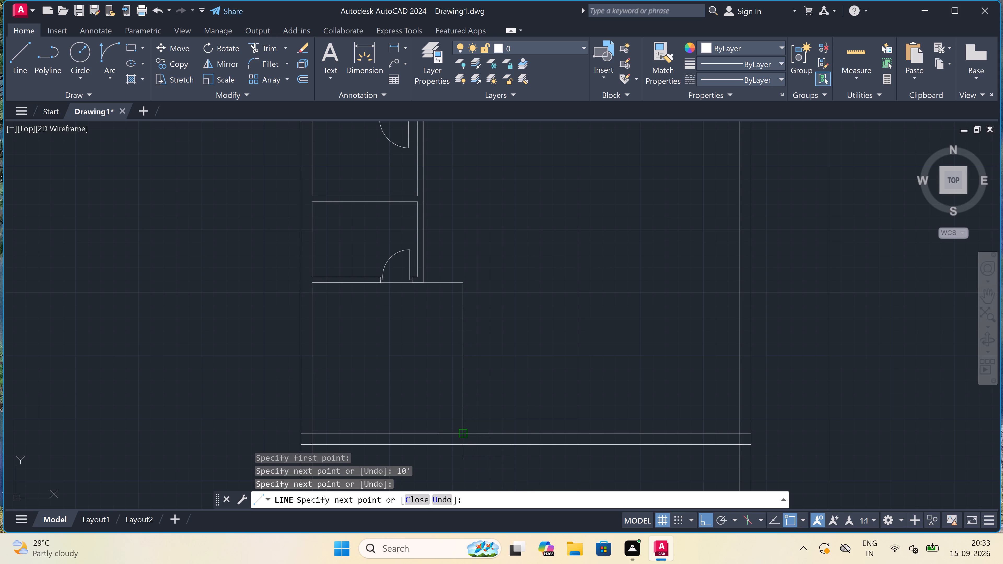
pyautogui.press('Escape')
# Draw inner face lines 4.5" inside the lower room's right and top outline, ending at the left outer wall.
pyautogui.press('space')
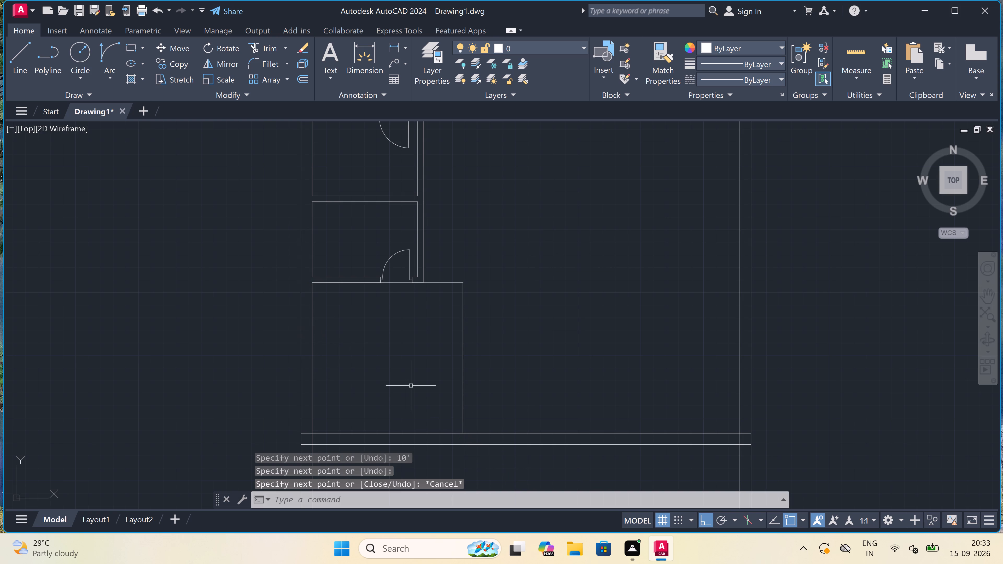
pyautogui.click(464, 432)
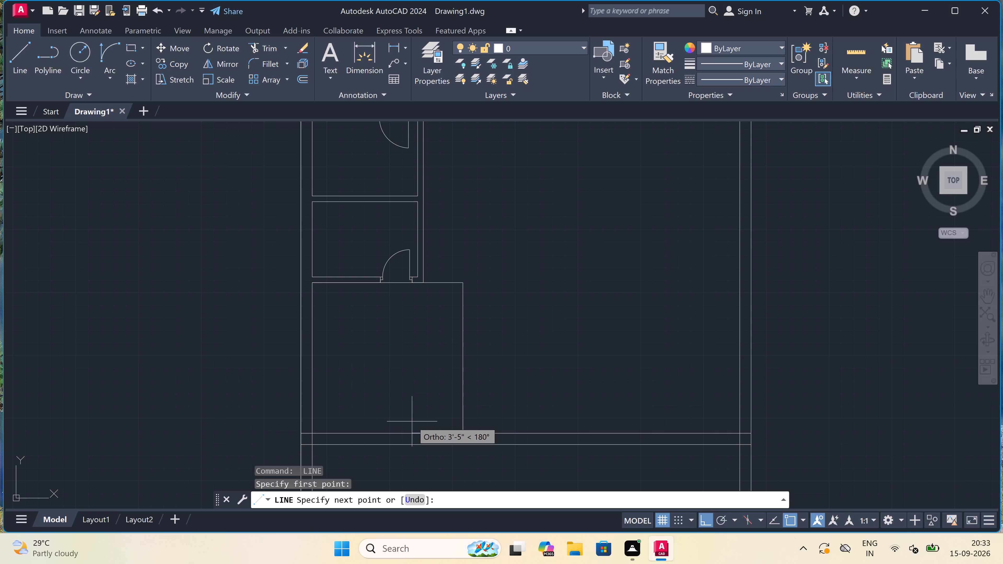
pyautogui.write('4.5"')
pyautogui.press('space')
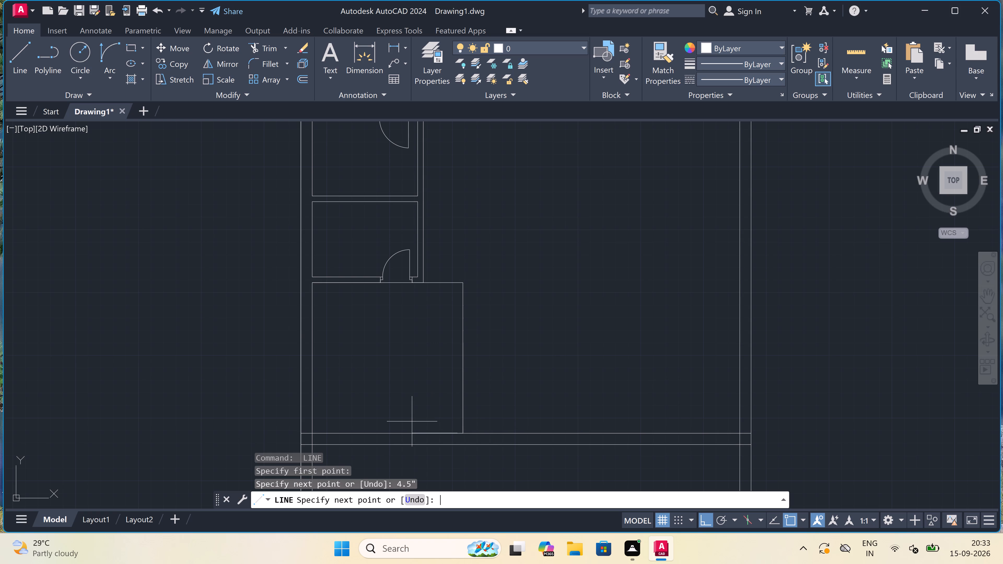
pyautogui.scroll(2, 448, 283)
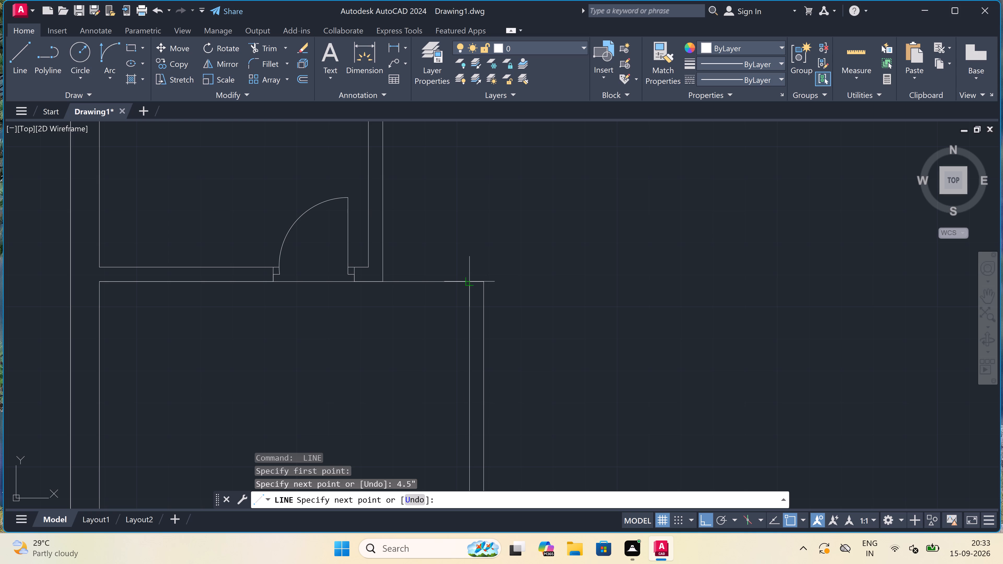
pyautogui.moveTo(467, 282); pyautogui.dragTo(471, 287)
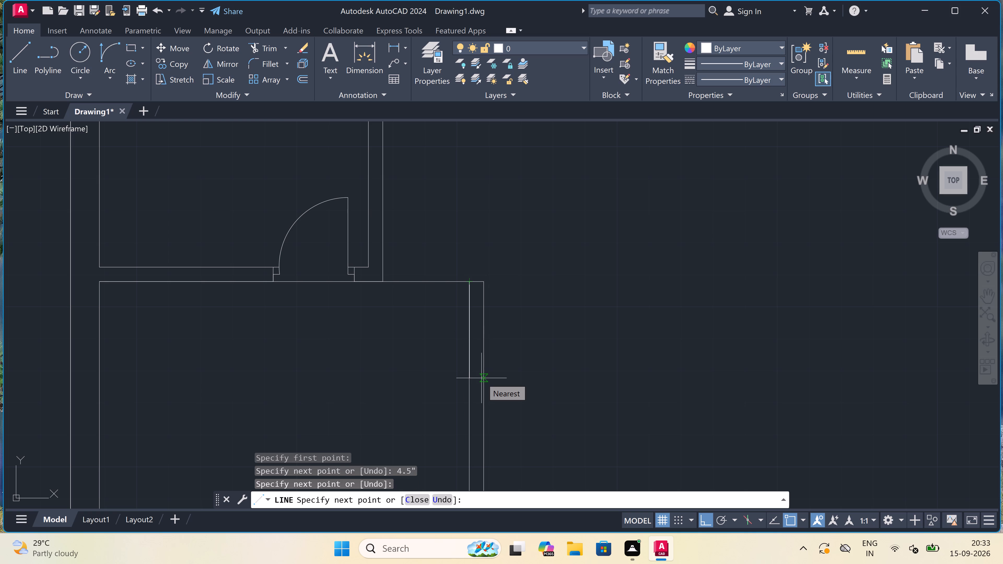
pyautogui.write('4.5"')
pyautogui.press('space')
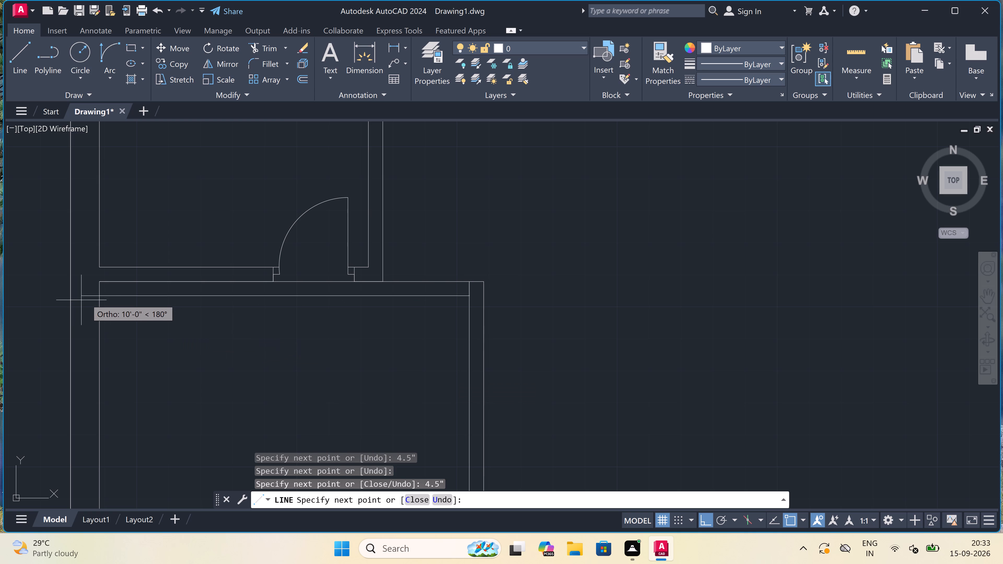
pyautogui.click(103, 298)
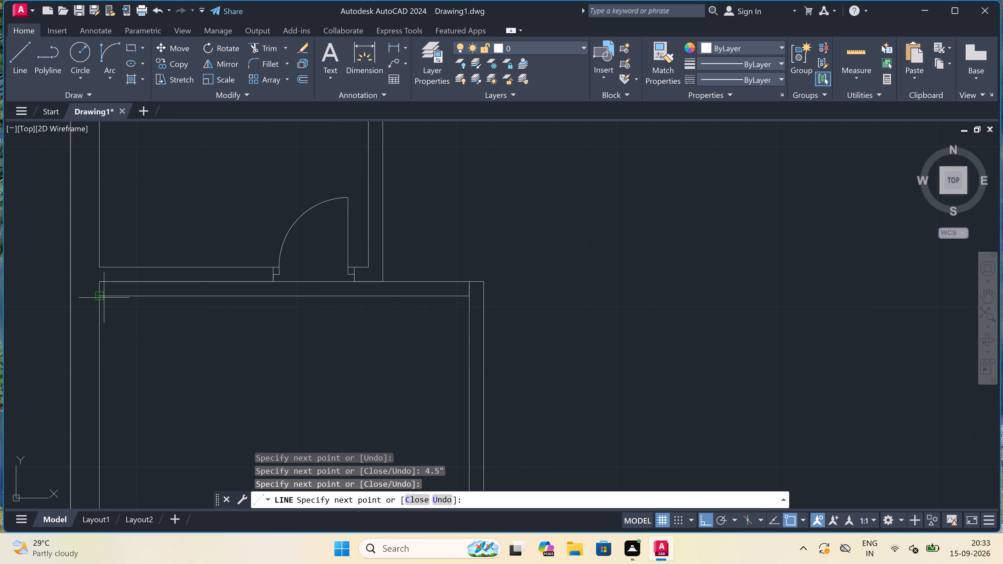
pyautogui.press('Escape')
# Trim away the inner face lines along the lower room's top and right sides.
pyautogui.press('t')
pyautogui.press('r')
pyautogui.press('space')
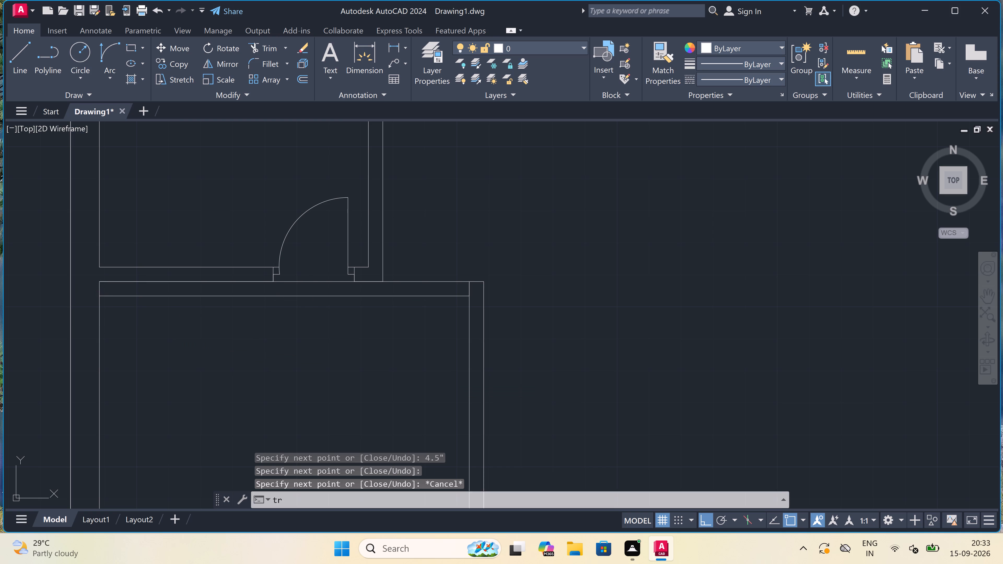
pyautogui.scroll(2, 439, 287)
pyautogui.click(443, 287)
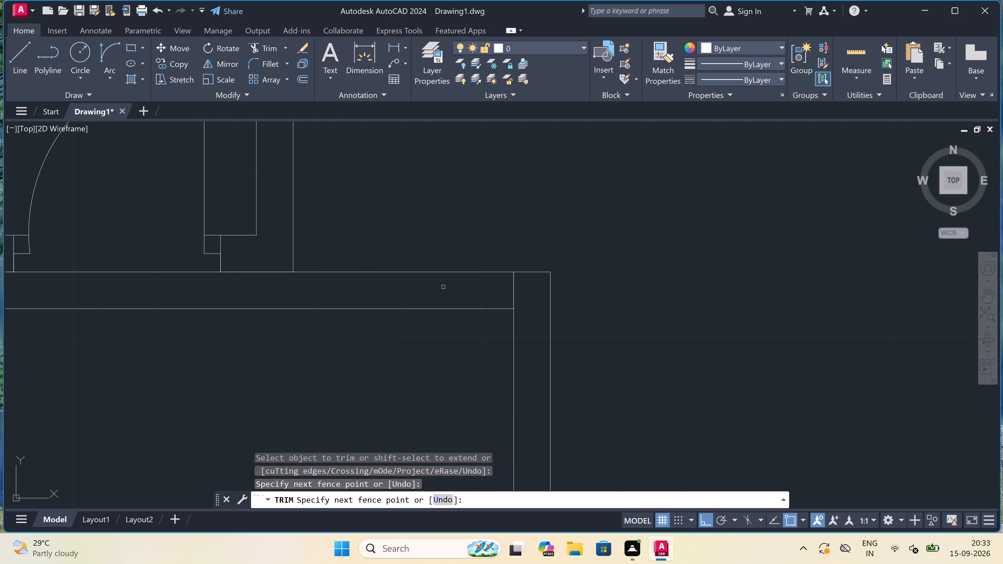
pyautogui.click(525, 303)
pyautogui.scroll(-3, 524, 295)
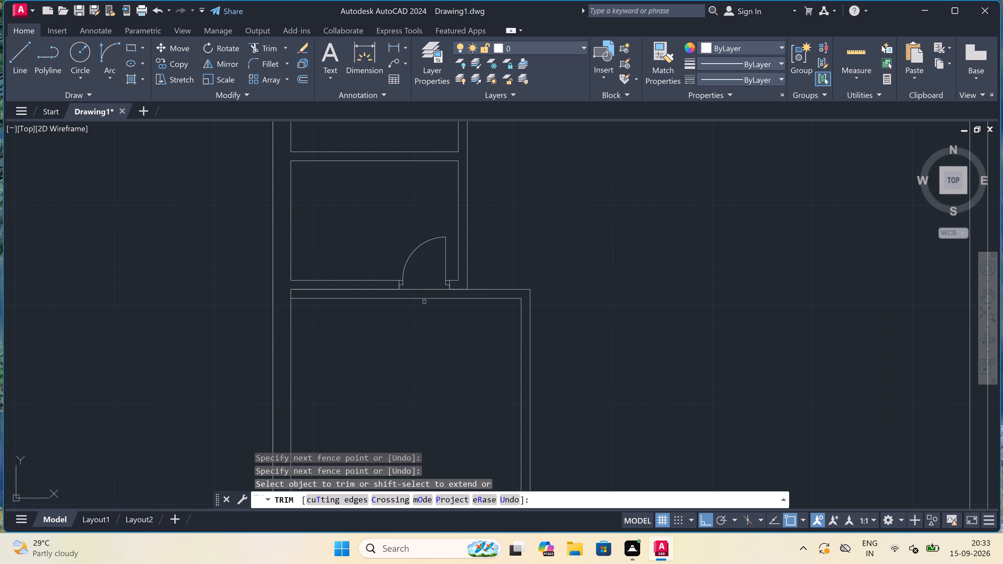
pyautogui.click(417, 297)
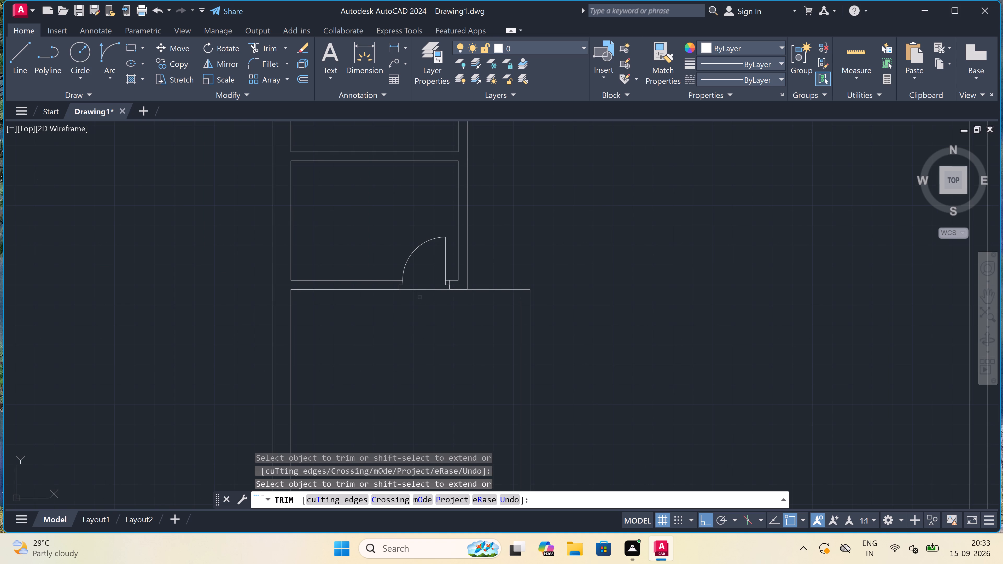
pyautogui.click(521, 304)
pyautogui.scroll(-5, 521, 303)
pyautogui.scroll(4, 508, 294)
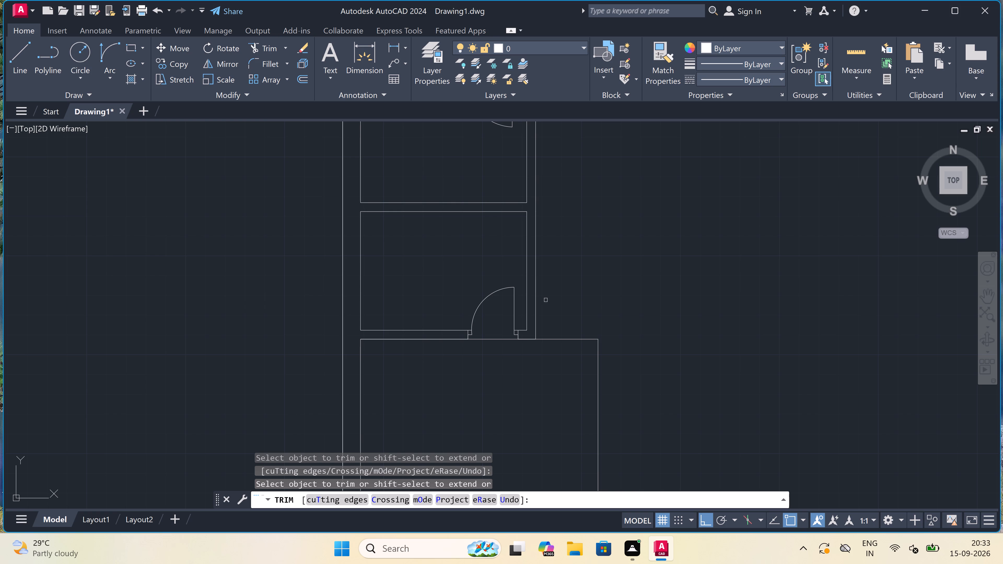
# Draw the outer face lines of the lower room's partition, continuing the door wall's upper face and running down 4.5" outside the right side.
pyautogui.press('Escape')
pyautogui.write('l')
pyautogui.press('space')
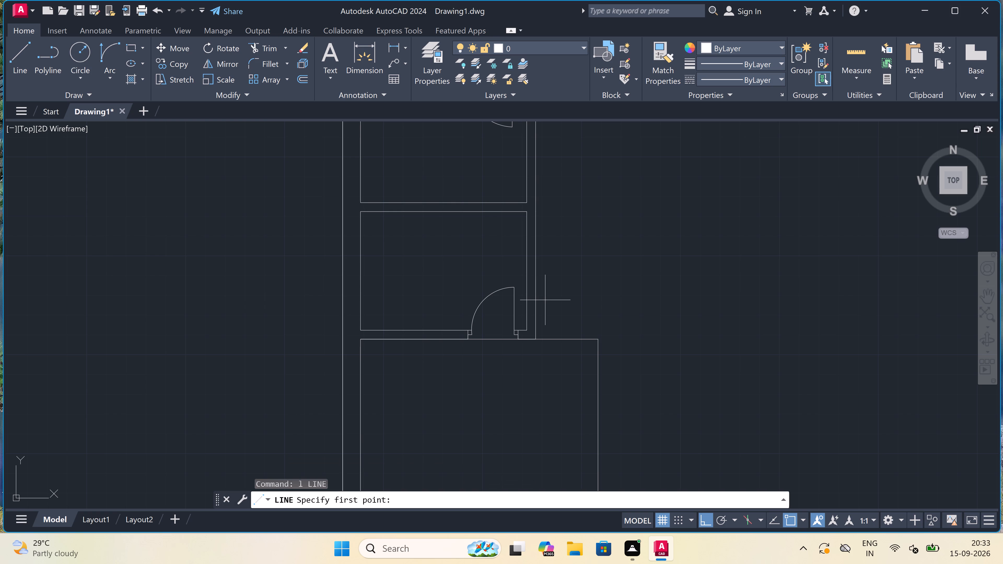
pyautogui.scroll(2, 529, 322)
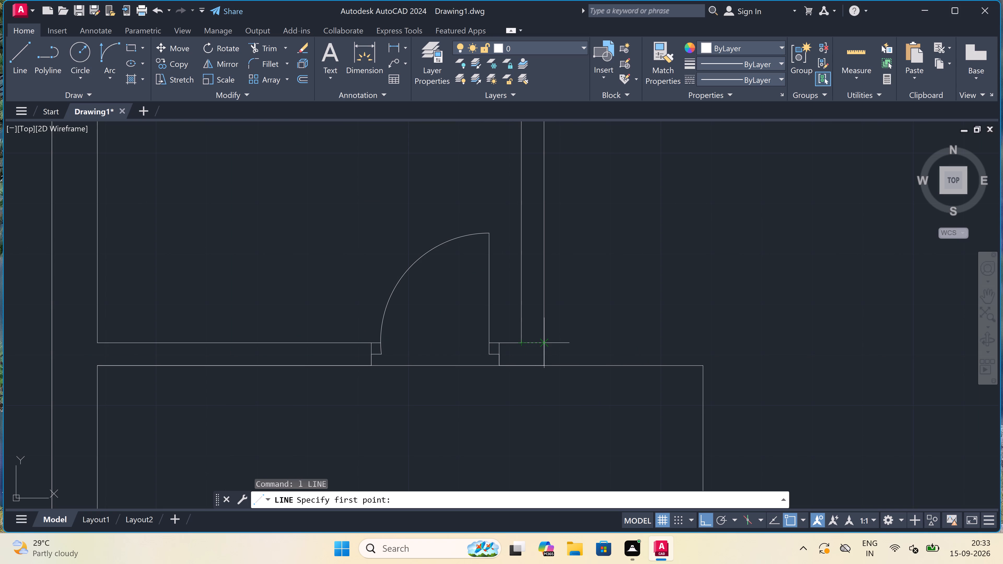
pyautogui.moveTo(545, 342); pyautogui.dragTo(553, 342)
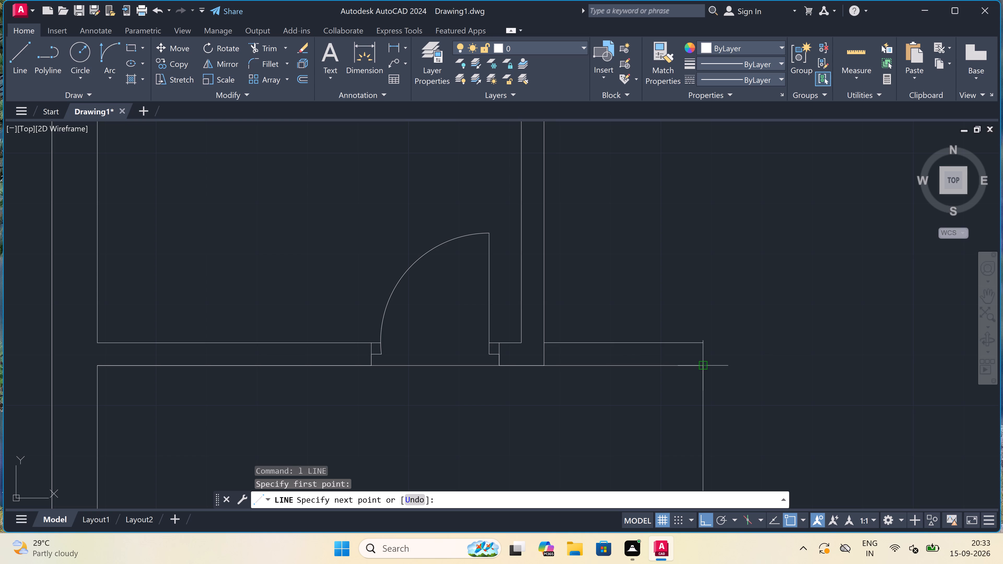
pyautogui.moveTo(703, 341); pyautogui.dragTo(704, 347)
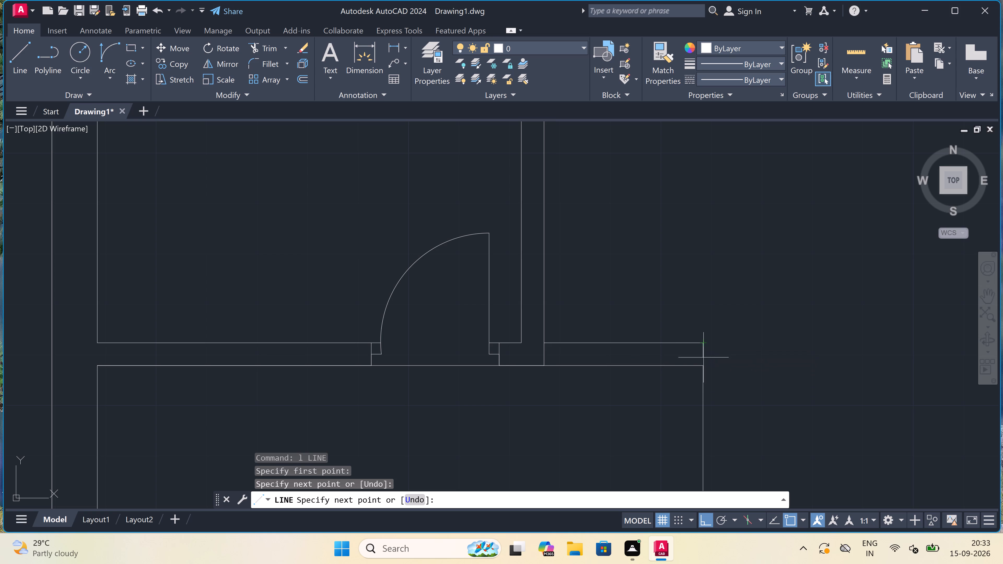
pyautogui.click(702, 365)
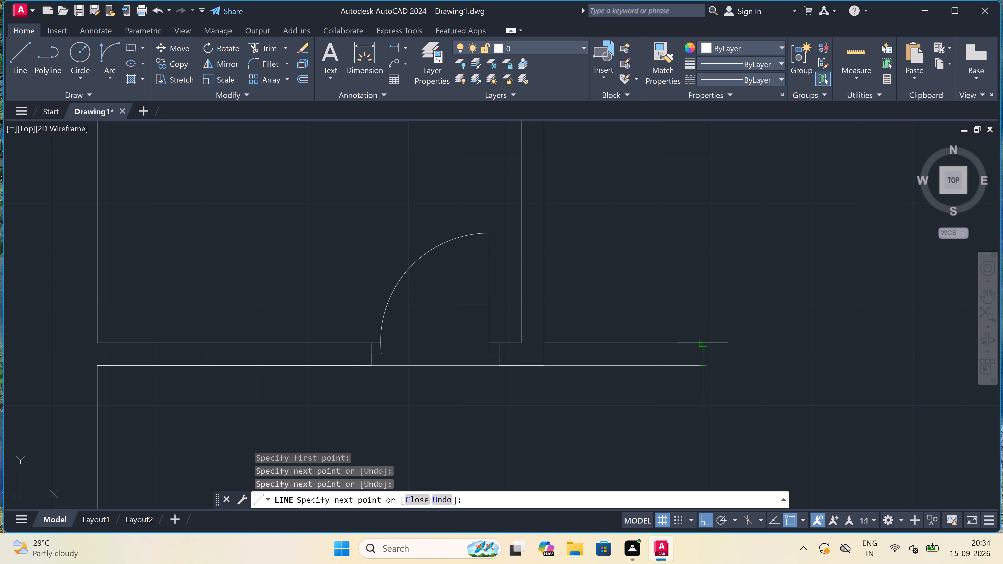
pyautogui.click(703, 345)
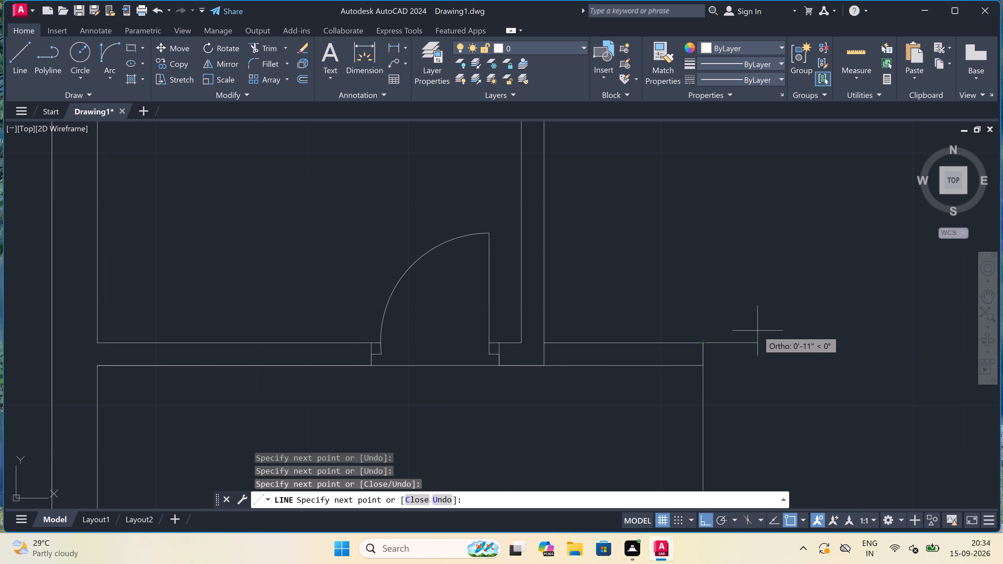
pyautogui.write('4.5"')
pyautogui.press('space')
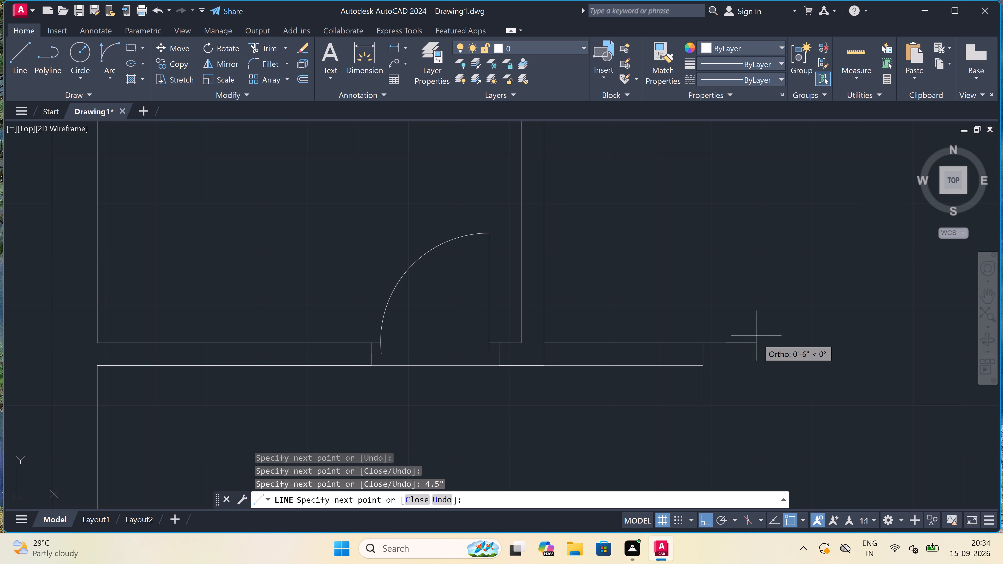
pyautogui.scroll(-5, 753, 336)
pyautogui.scroll(-2, 752, 421)
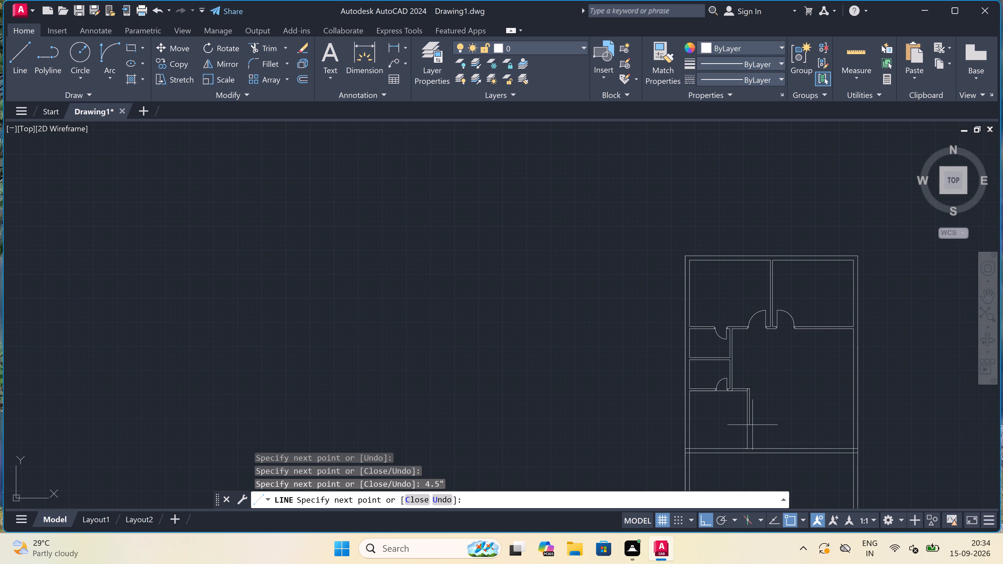
pyautogui.scroll(4, 749, 449)
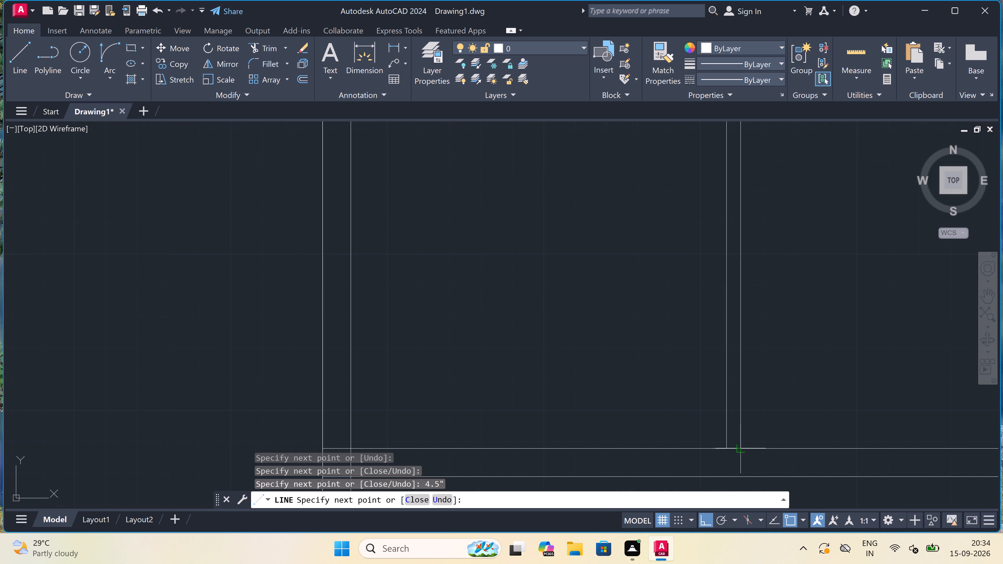
pyautogui.click(740, 448)
pyautogui.press('Escape')
# Trim the wall lines crossing the lower room's partition at the lower wall and at its upper outer corner.
pyautogui.press('t')
pyautogui.press('r')
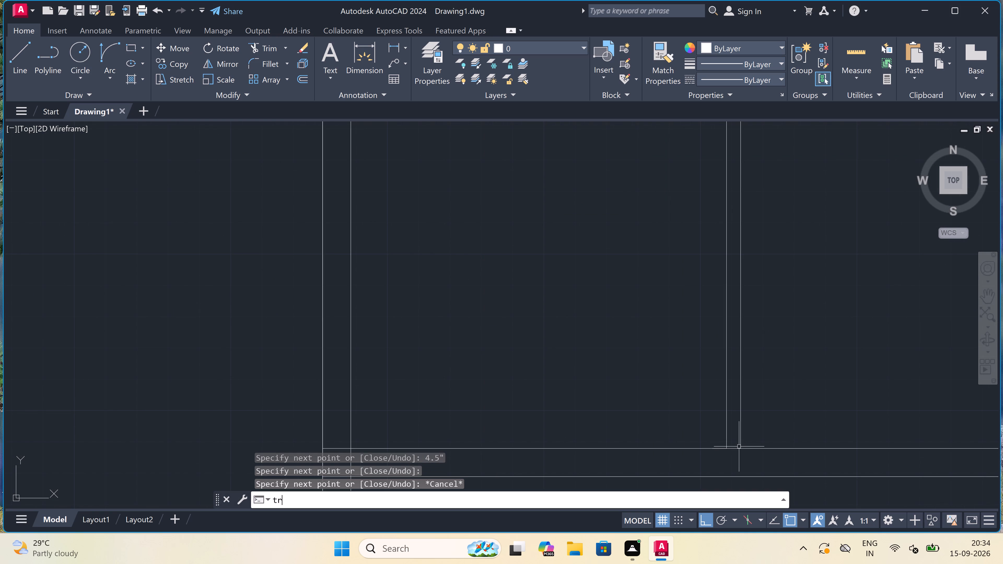
pyautogui.press('space')
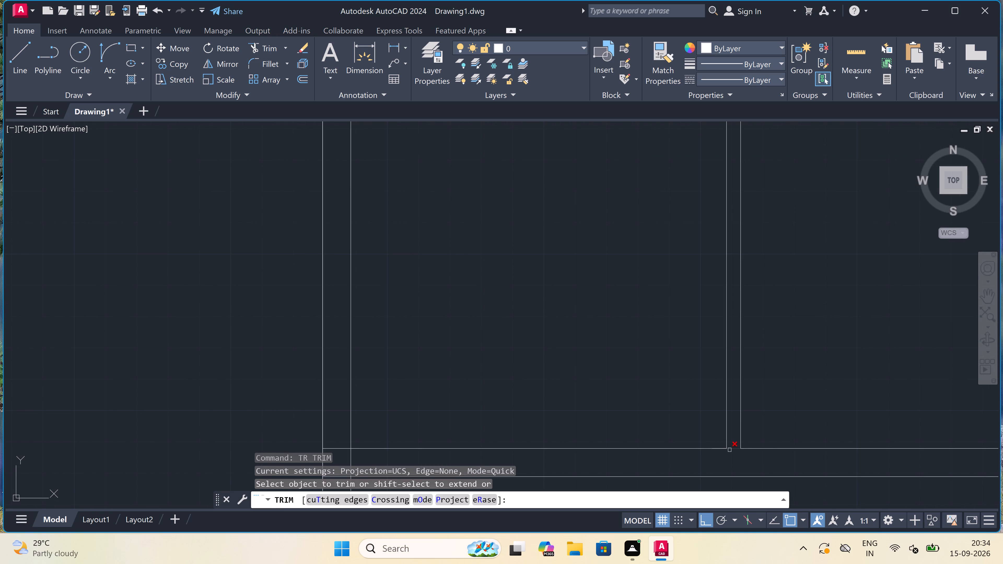
pyautogui.click(730, 450)
pyautogui.scroll(-3, 730, 447)
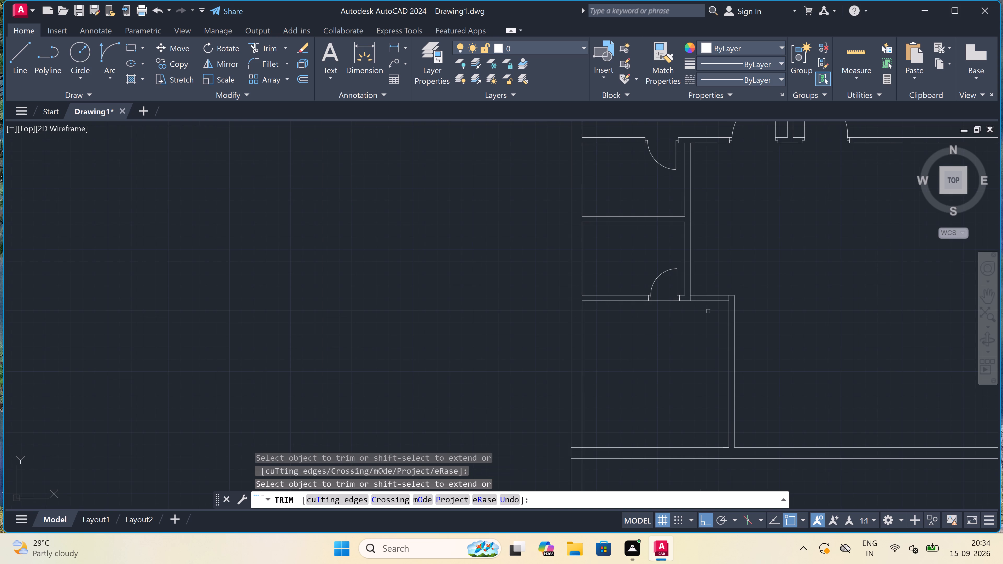
pyautogui.scroll(4, 716, 280)
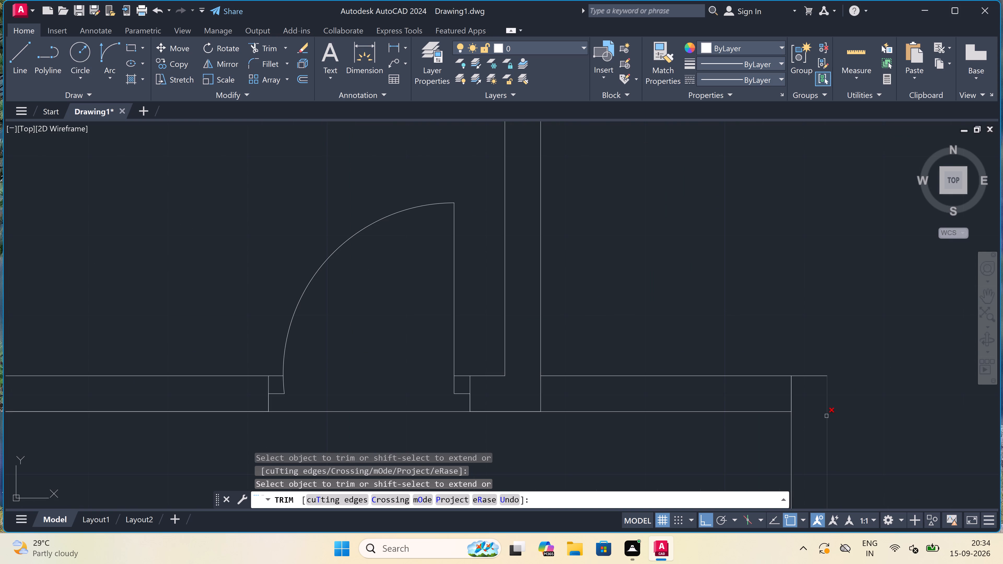
pyautogui.click(784, 401)
pyautogui.click(795, 396)
pyautogui.scroll(-4, 787, 394)
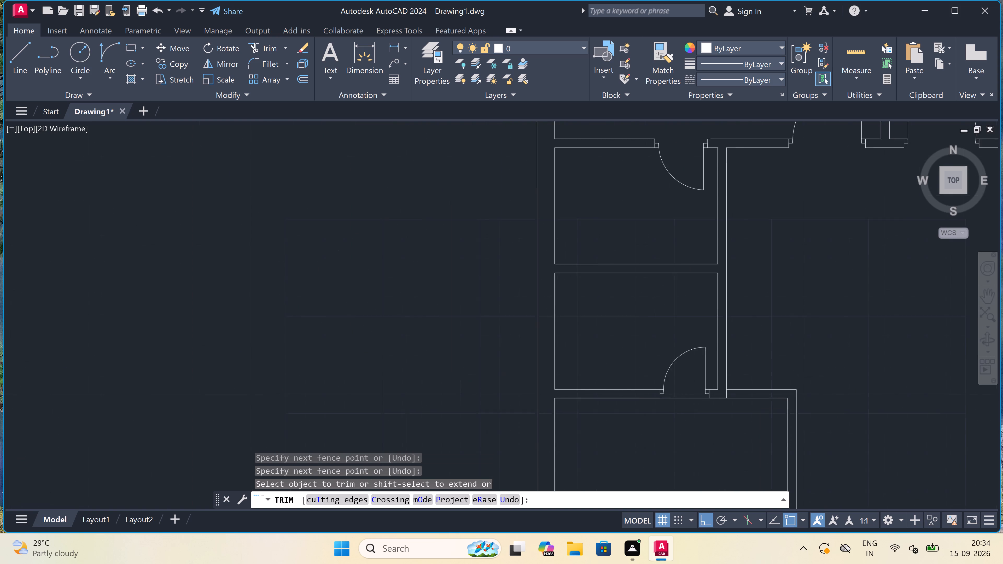
# Trim the wall line running across the lower room's door opening.
pyautogui.scroll(2, 703, 403)
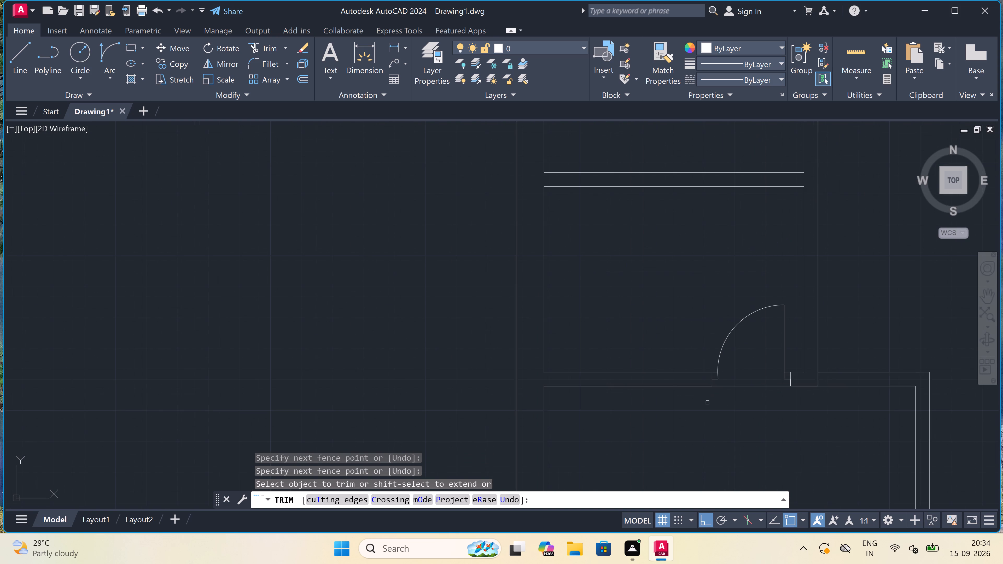
pyautogui.click(732, 402)
pyautogui.click(740, 357)
pyautogui.press('Escape')
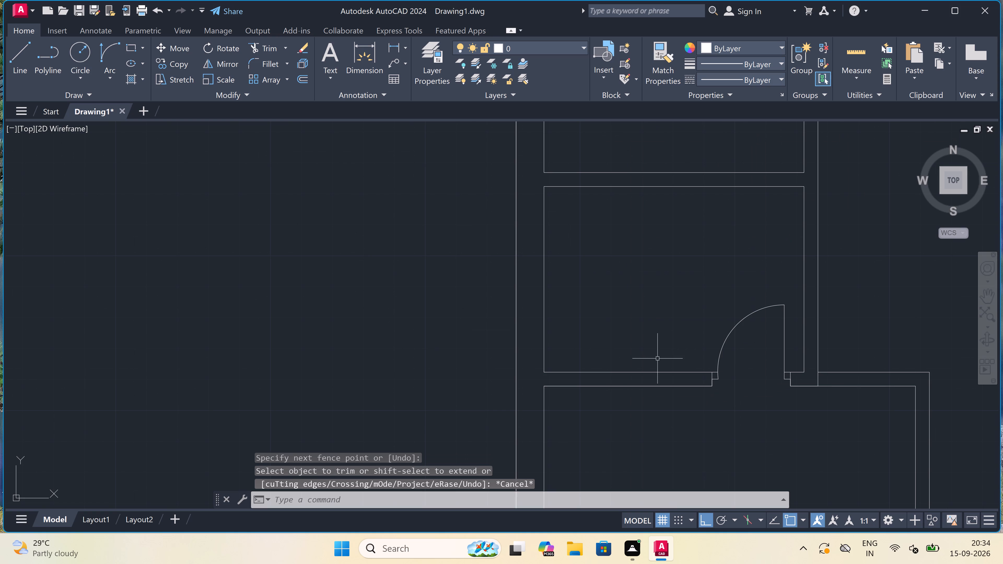
# Examine the overall floor plan and the area around the lower room and the lower wall.
pyautogui.scroll(-4, 580, 330)
pyautogui.scroll(-1, 646, 325)
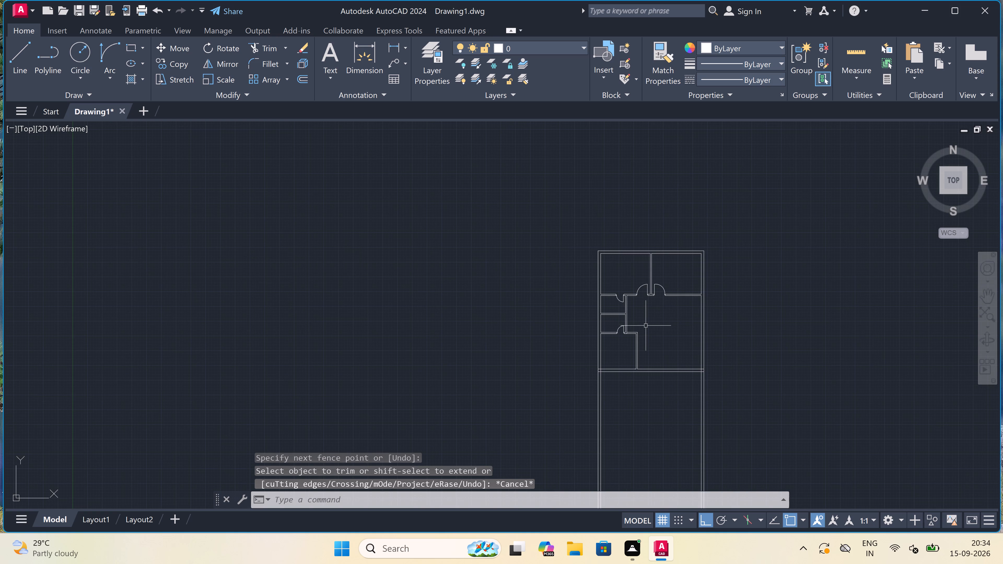
pyautogui.scroll(2, 858, 345)
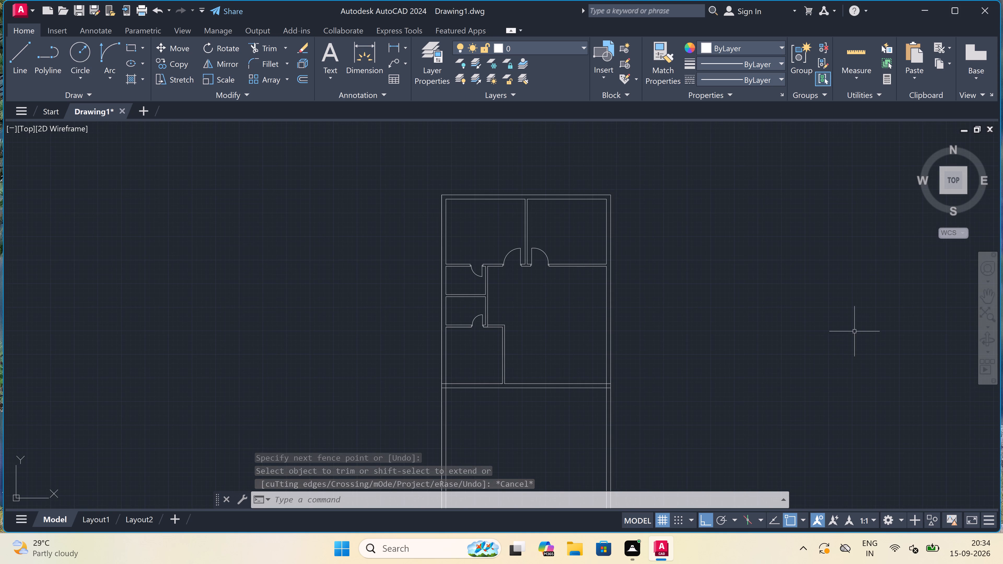
pyautogui.scroll(-2, 427, 295)
pyautogui.hscroll(2, 412, 318)
pyautogui.hscroll(-2, 400, 321)
pyautogui.hscroll(4, 400, 321)
pyautogui.hscroll(-1, 337, 323)
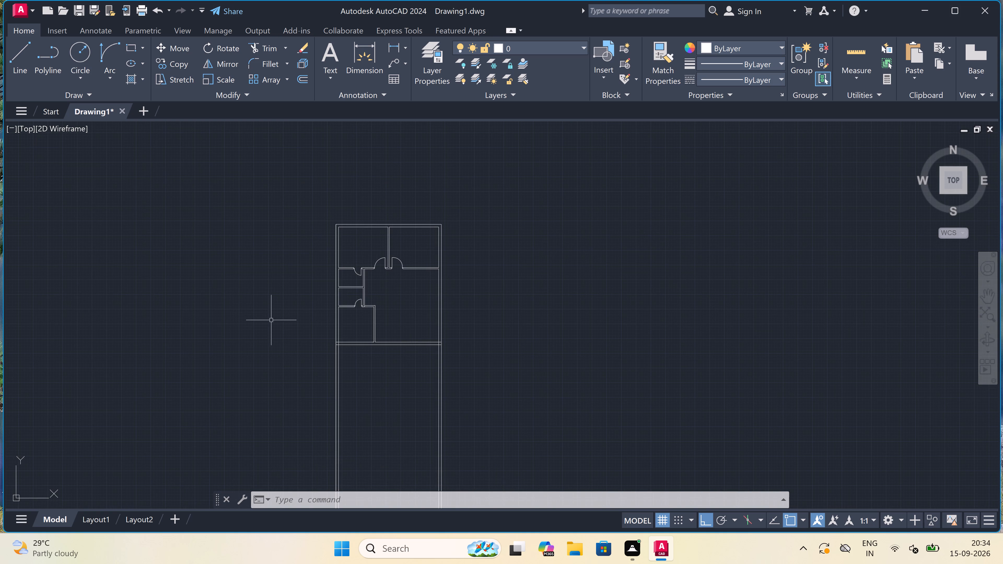
pyautogui.scroll(1, 484, 328)
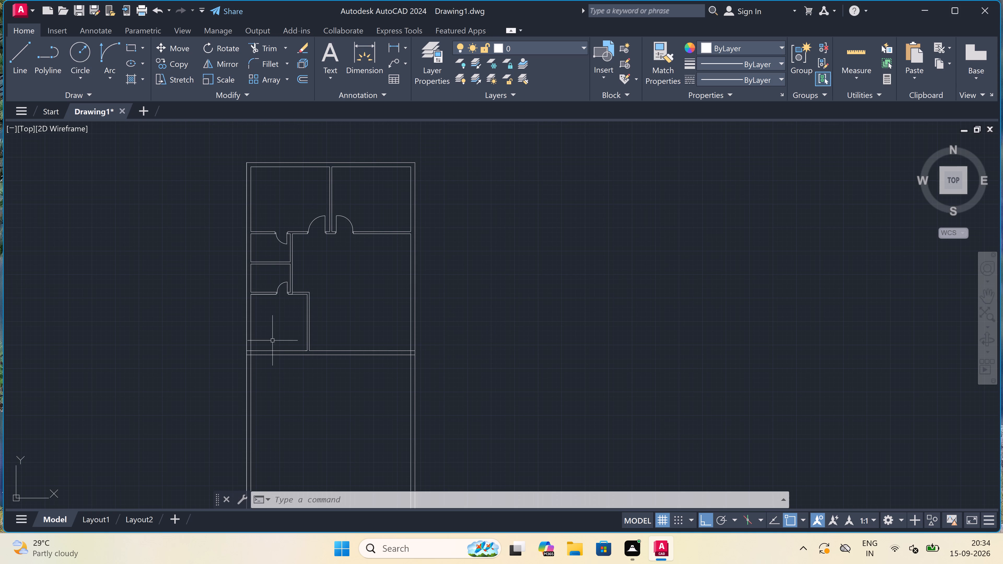
pyautogui.scroll(2, 279, 340)
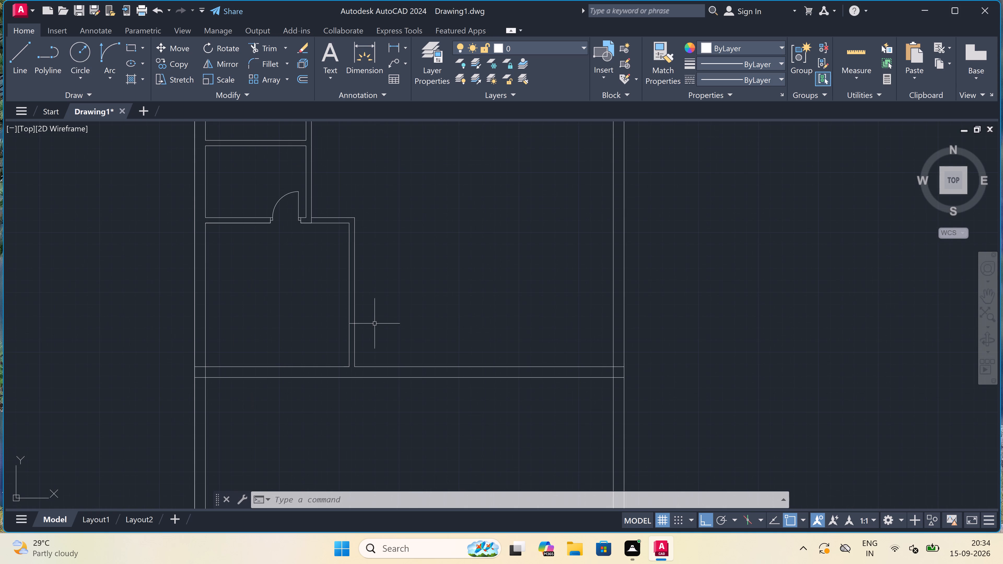
pyautogui.scroll(1, 376, 325)
pyautogui.scroll(-1, 378, 325)
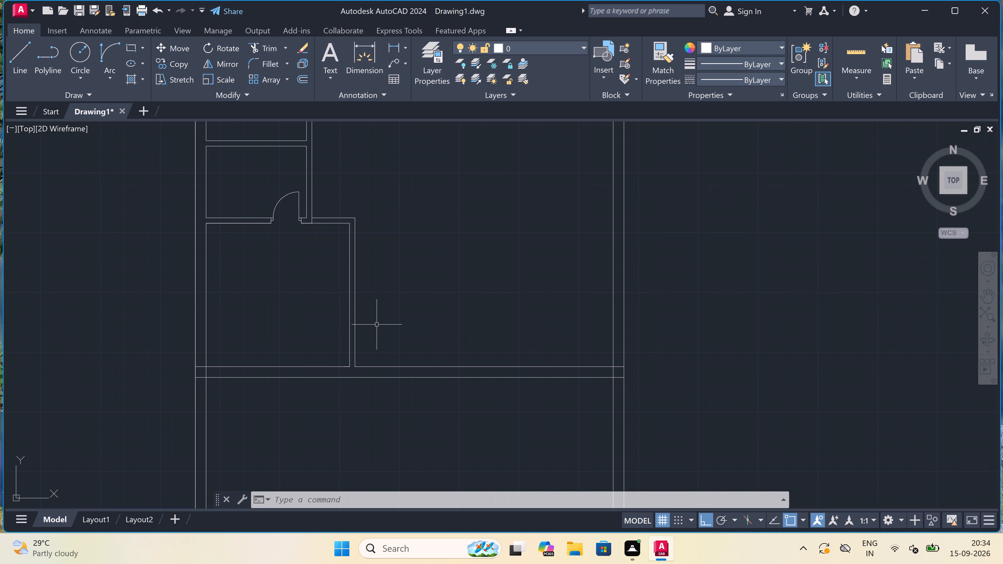
pyautogui.scroll(1, 377, 325)
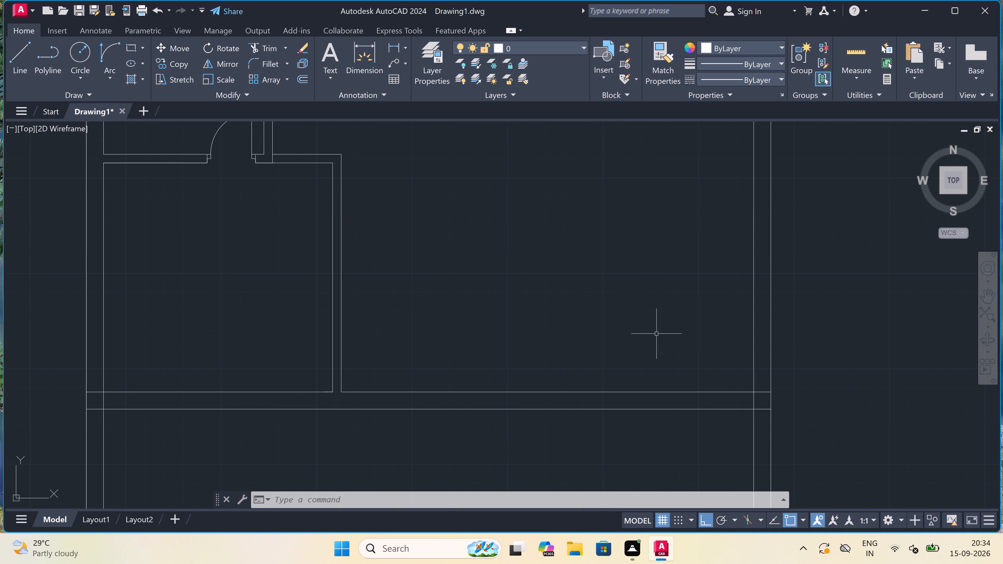
# Draw a vertical line downward from the lower wall's bottom face, aligned with the lower room partition's outer face.
pyautogui.press('l')
pyautogui.press('space')
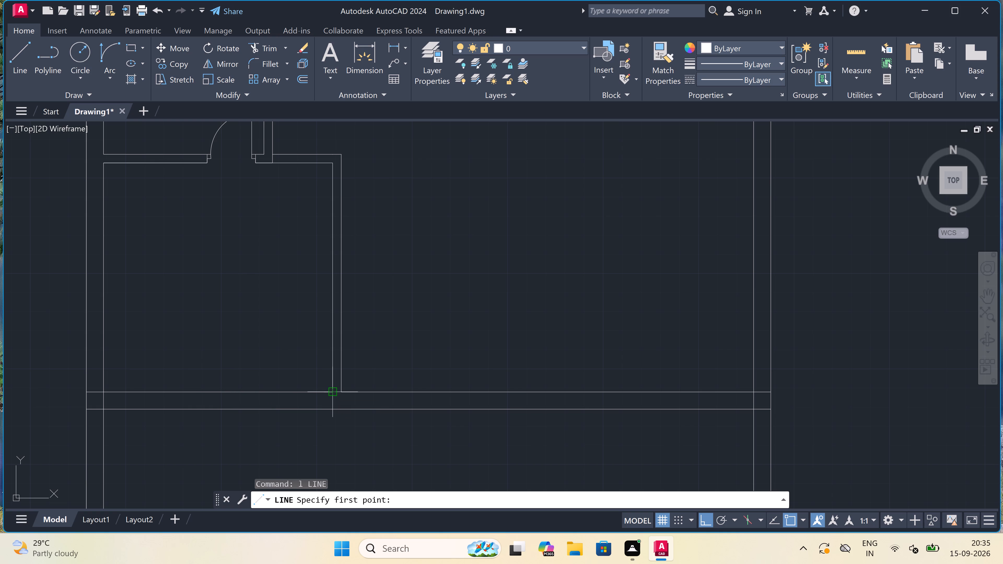
pyautogui.scroll(2, 331, 391)
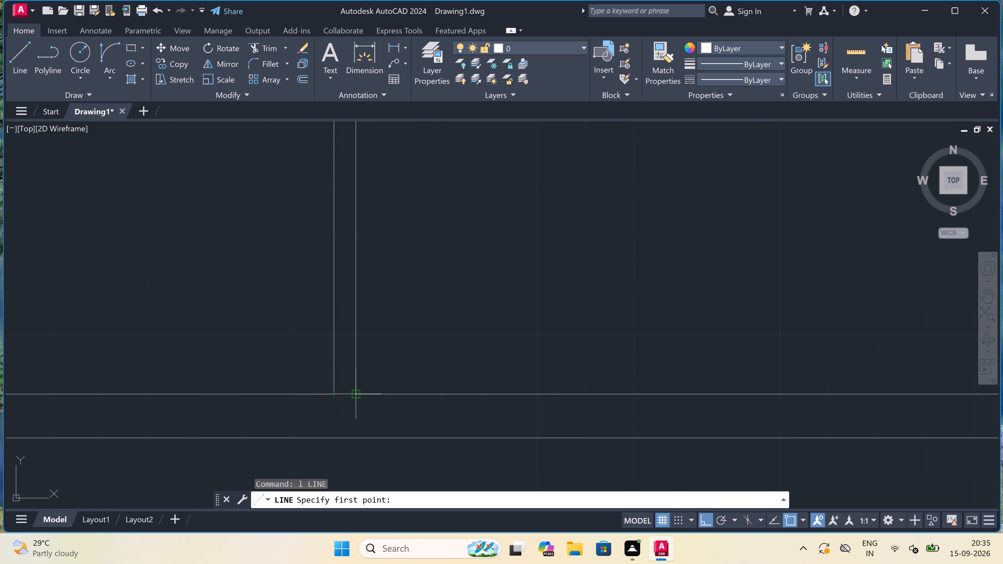
pyautogui.click(358, 435)
pyautogui.scroll(-3, 358, 436)
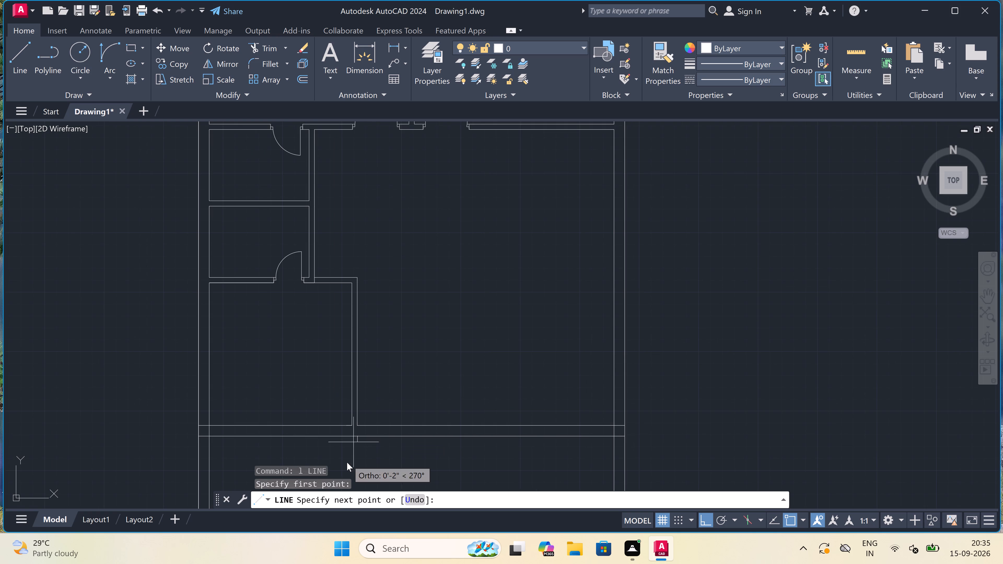
pyautogui.scroll(2, 346, 480)
pyautogui.scroll(-3, 353, 443)
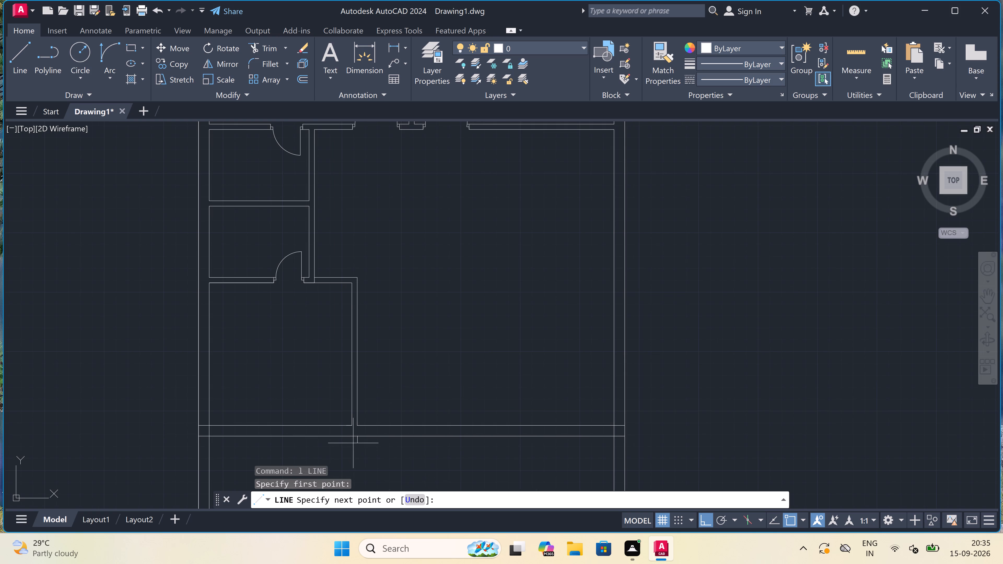
pyautogui.scroll(3, 351, 464)
pyautogui.click(351, 463)
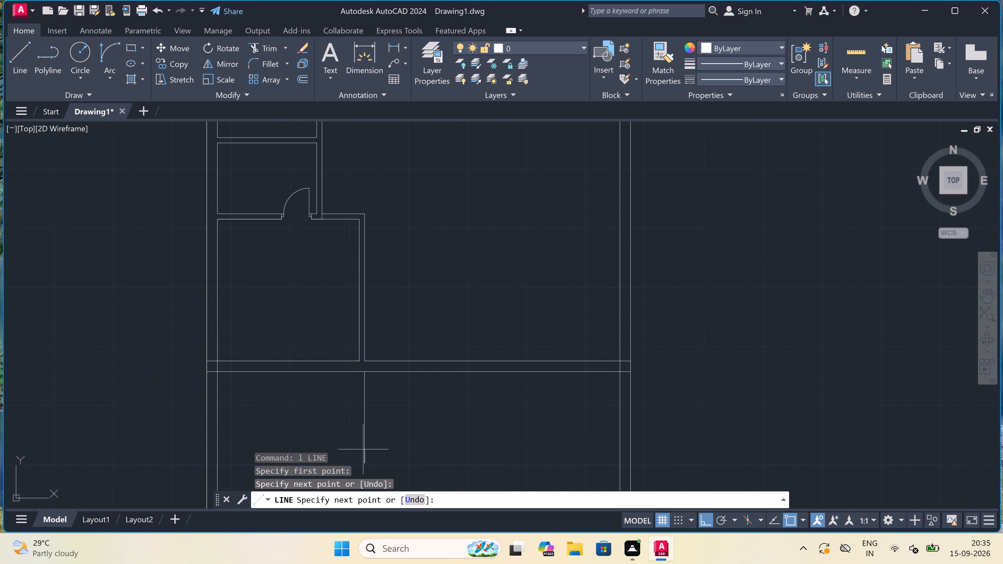
pyautogui.press('Escape')
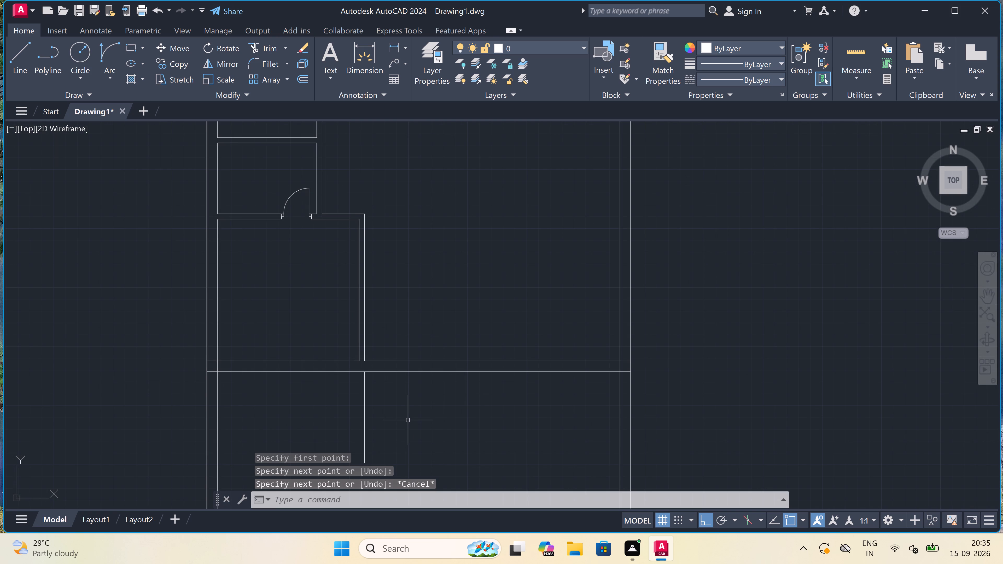
# Offset the lower face of the upper-right room's bottom wall 11'5" downward into the open area.
pyautogui.scroll(-1, 413, 412)
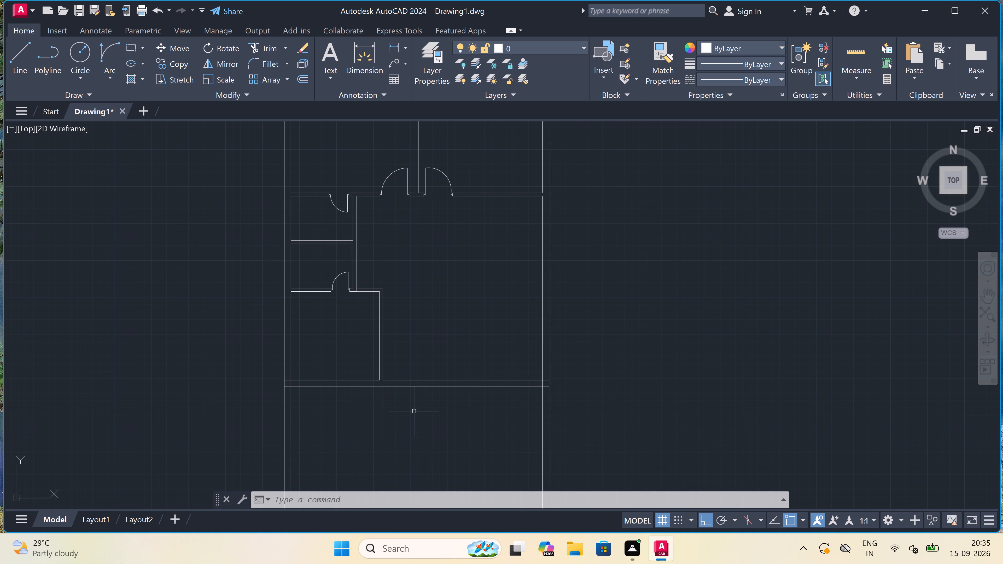
pyautogui.scroll(1, 529, 187)
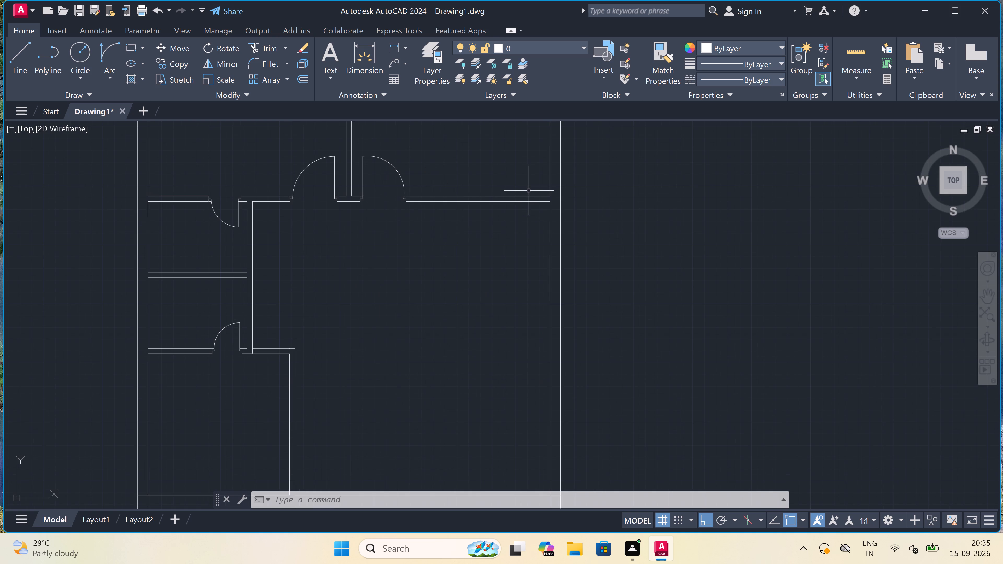
pyautogui.press('o')
pyautogui.press('space')
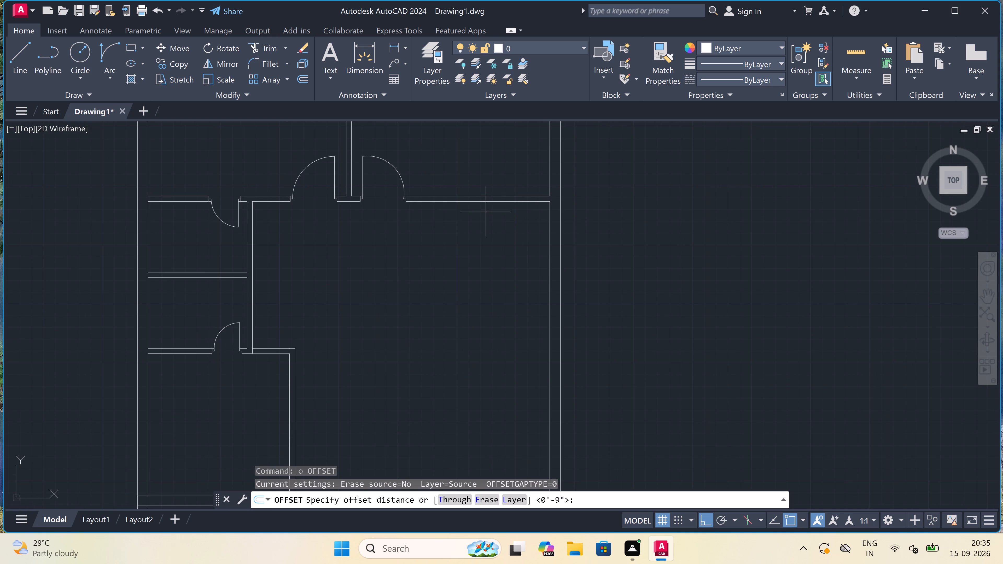
pyautogui.moveTo(479, 201); pyautogui.dragTo(479, 208)
pyautogui.write("11'")
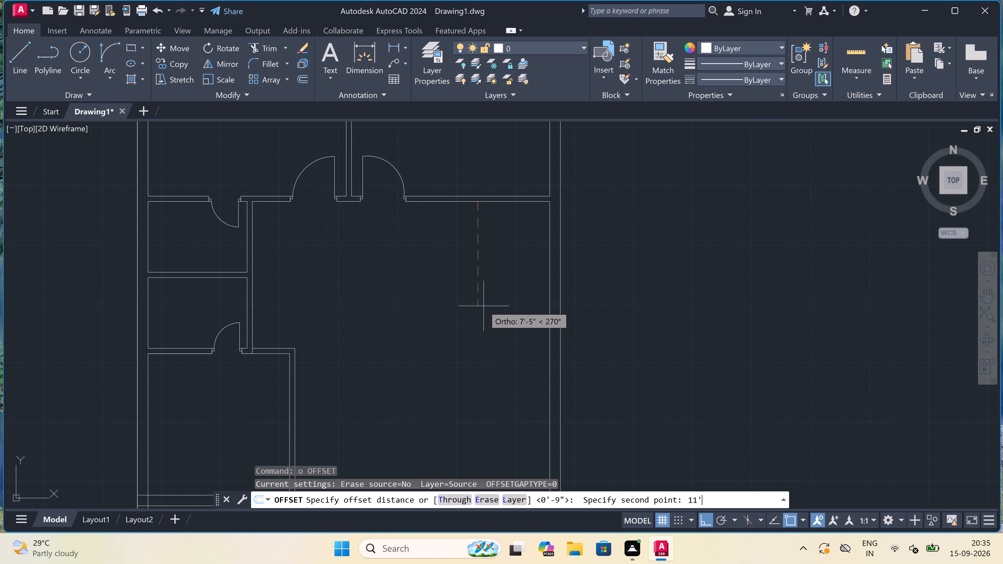
pyautogui.write('5"')
pyautogui.press('space')
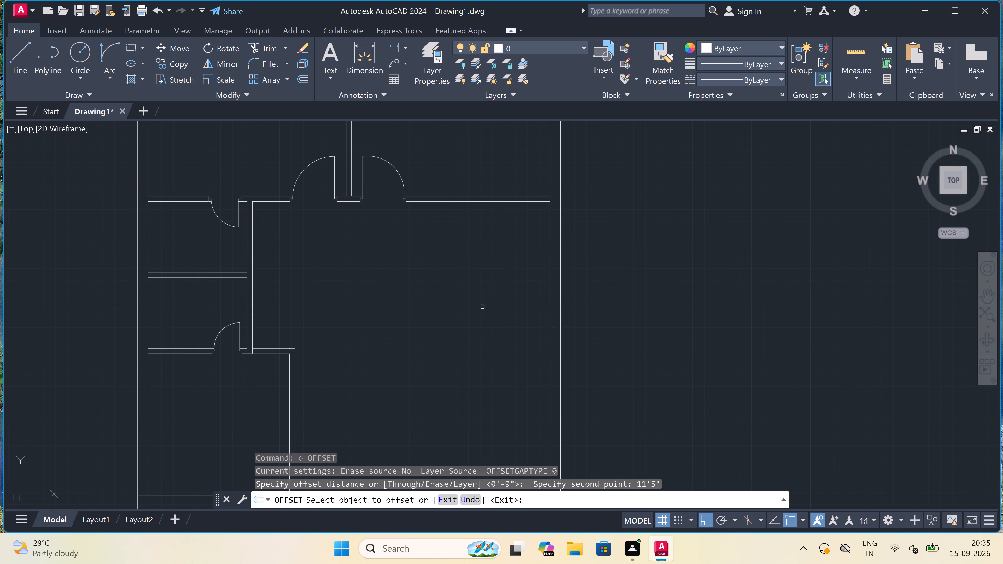
pyautogui.click(471, 202)
pyautogui.click(478, 278)
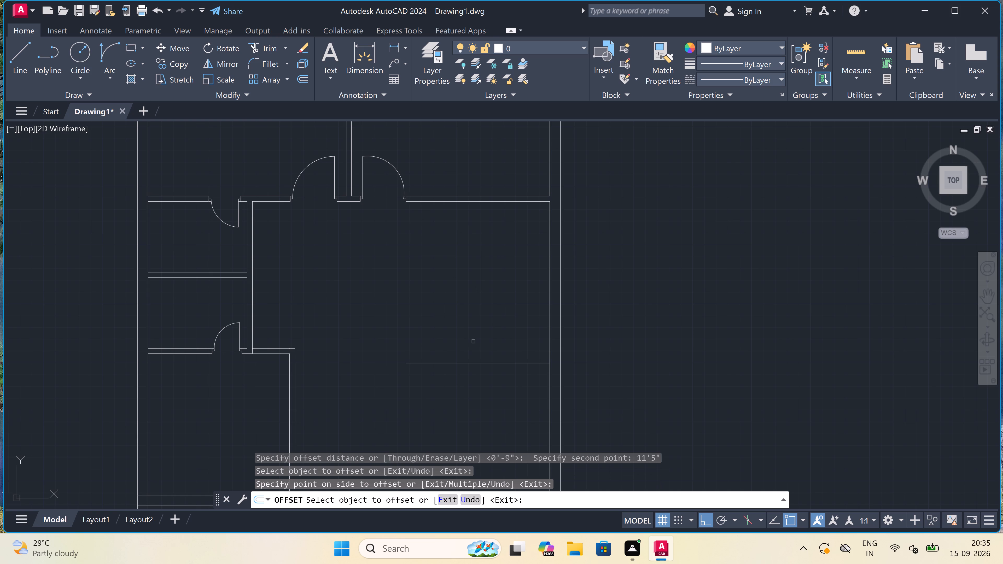
pyautogui.press('Escape')
# Offset the new horizontal line 4.5" downward to form the second face of the partition.
pyautogui.press('space')
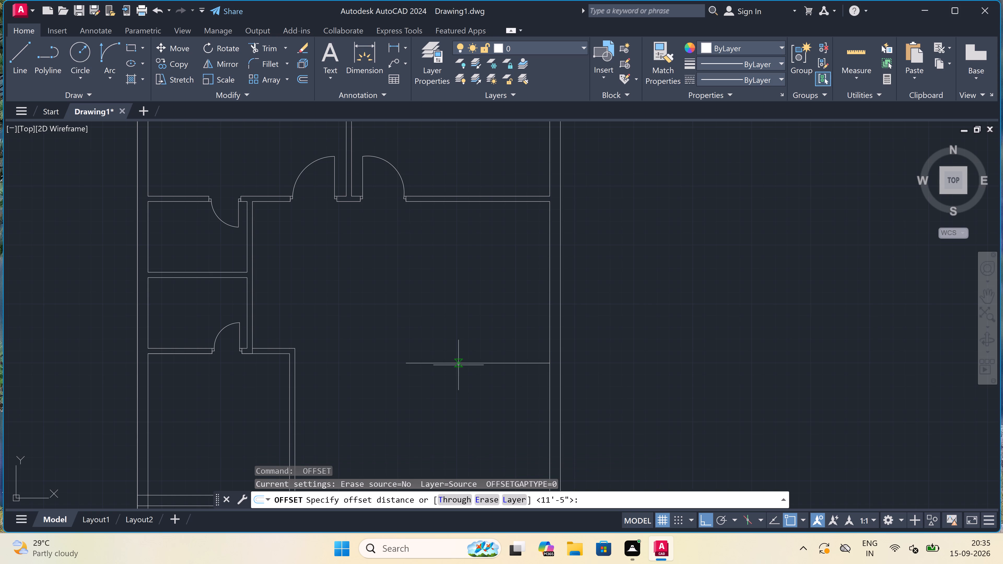
pyautogui.moveTo(458, 365); pyautogui.dragTo(461, 390)
pyautogui.write('4.5"')
pyautogui.press('space')
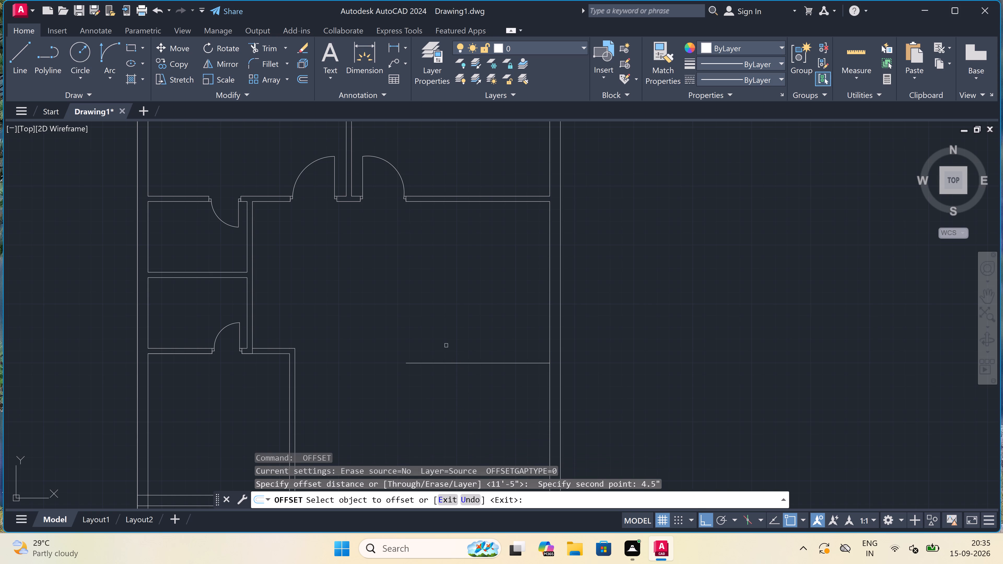
pyautogui.click(443, 363)
pyautogui.click(442, 379)
pyautogui.scroll(-4, 442, 378)
pyautogui.scroll(3, 445, 387)
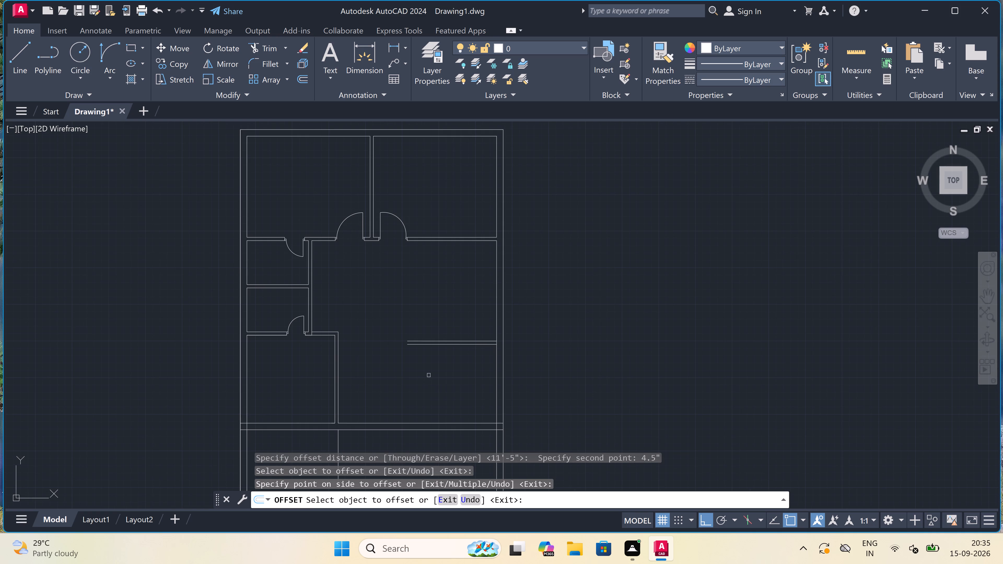
pyautogui.scroll(2, 429, 359)
pyautogui.scroll(-1, 427, 360)
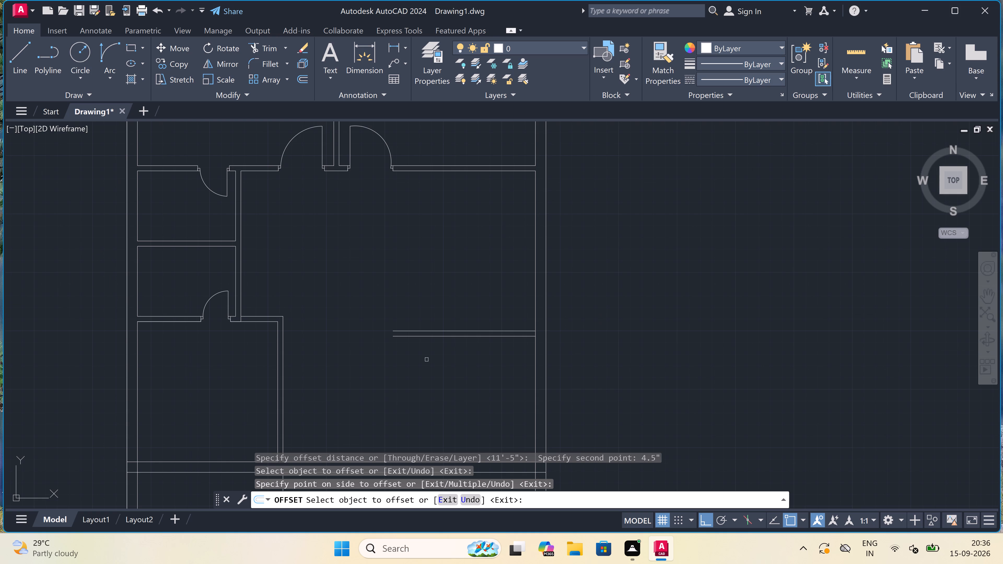
pyautogui.scroll(1, 427, 360)
pyautogui.press('Escape')
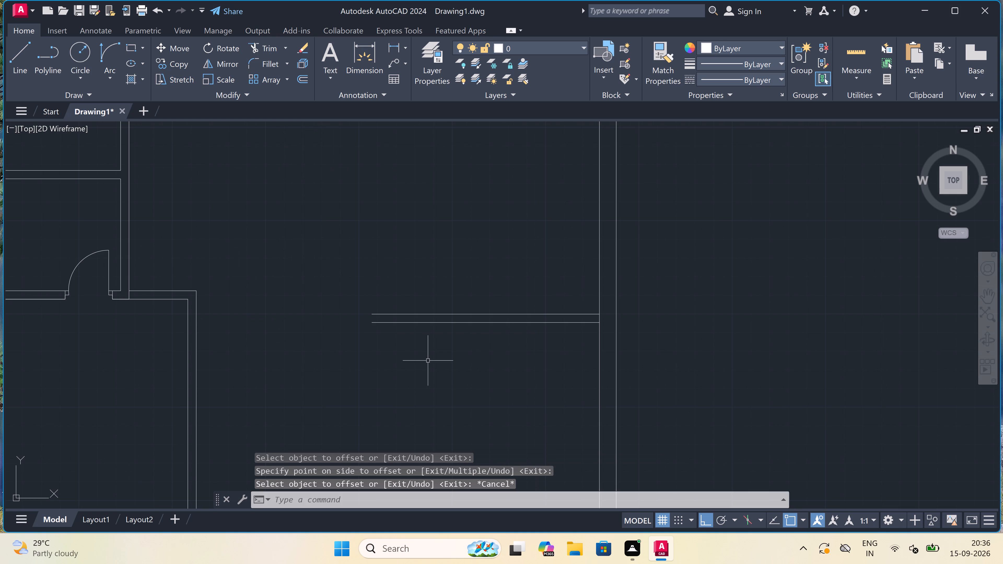
# Close the open end of the right-hand partition with a short vertical line between its two faces.
pyautogui.write('l')
pyautogui.press('space')
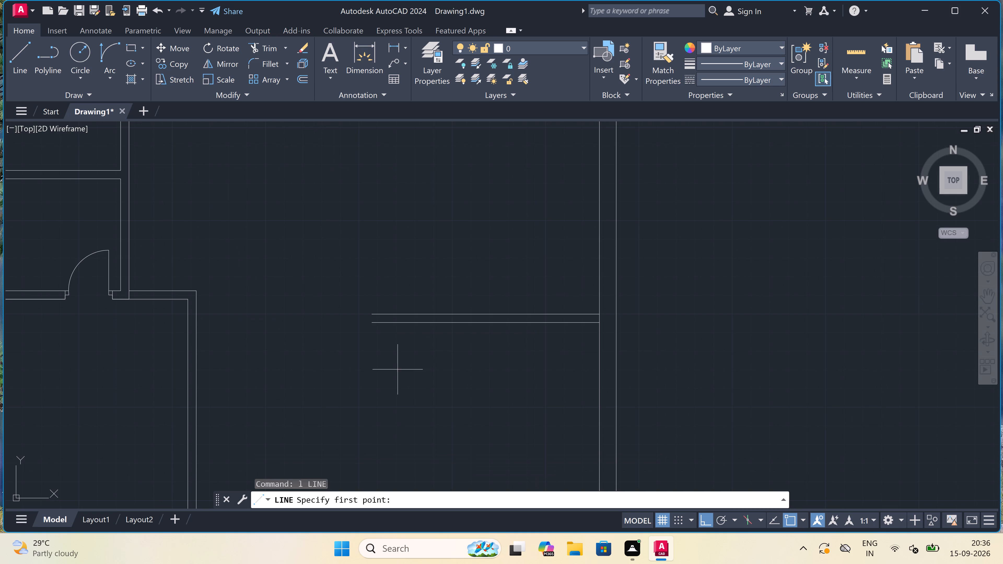
pyautogui.scroll(2, 369, 325)
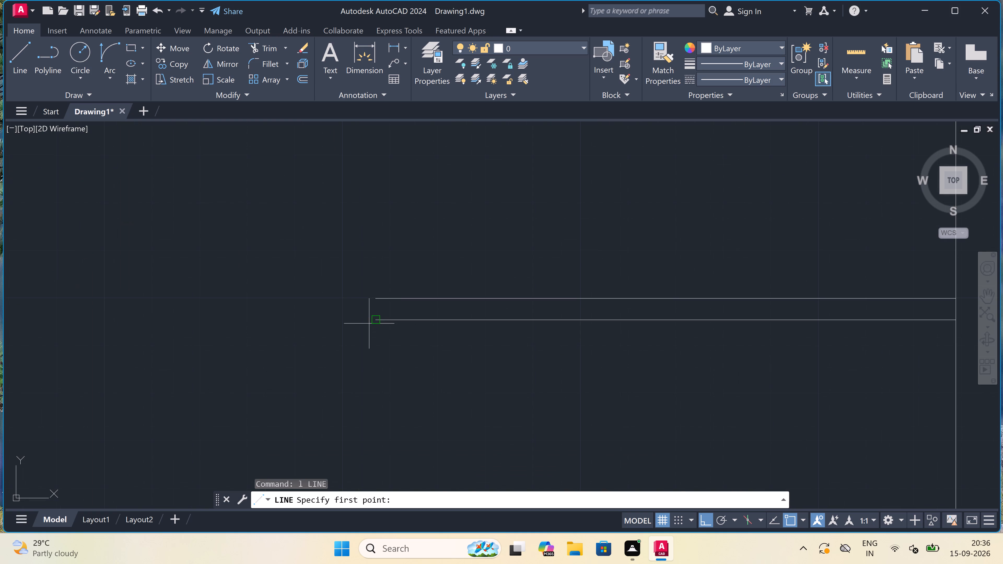
pyautogui.click(376, 299)
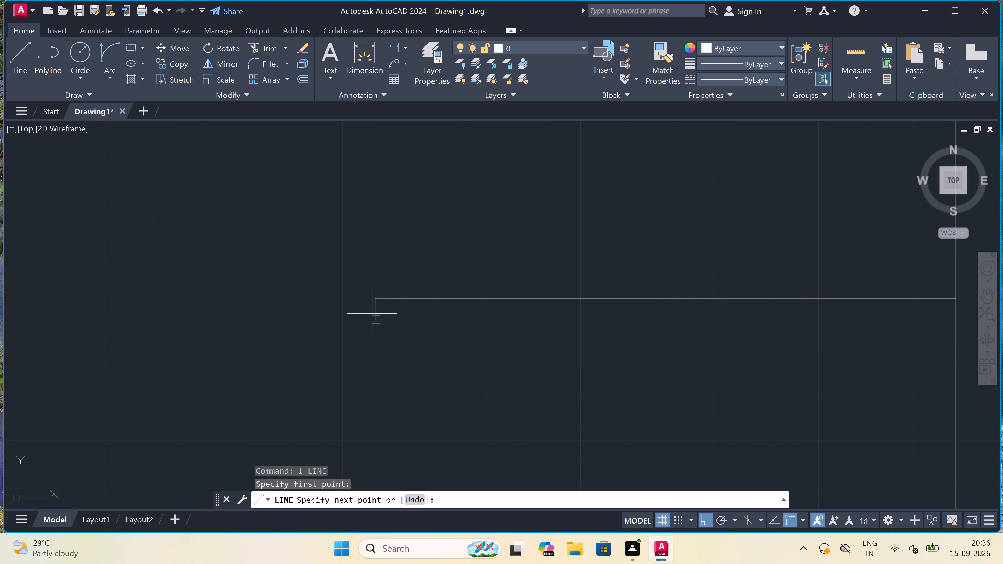
pyautogui.click(372, 317)
pyautogui.press('Escape')
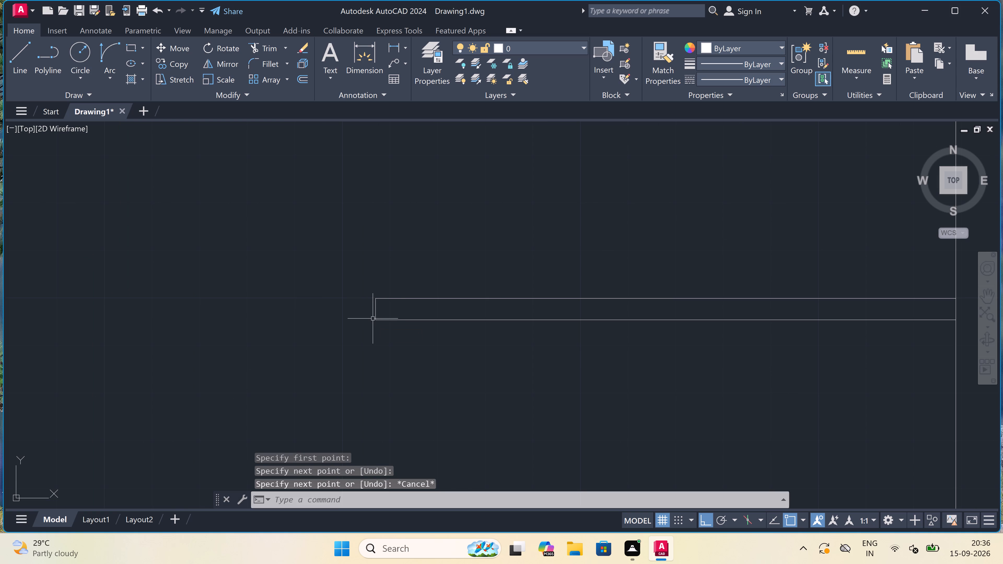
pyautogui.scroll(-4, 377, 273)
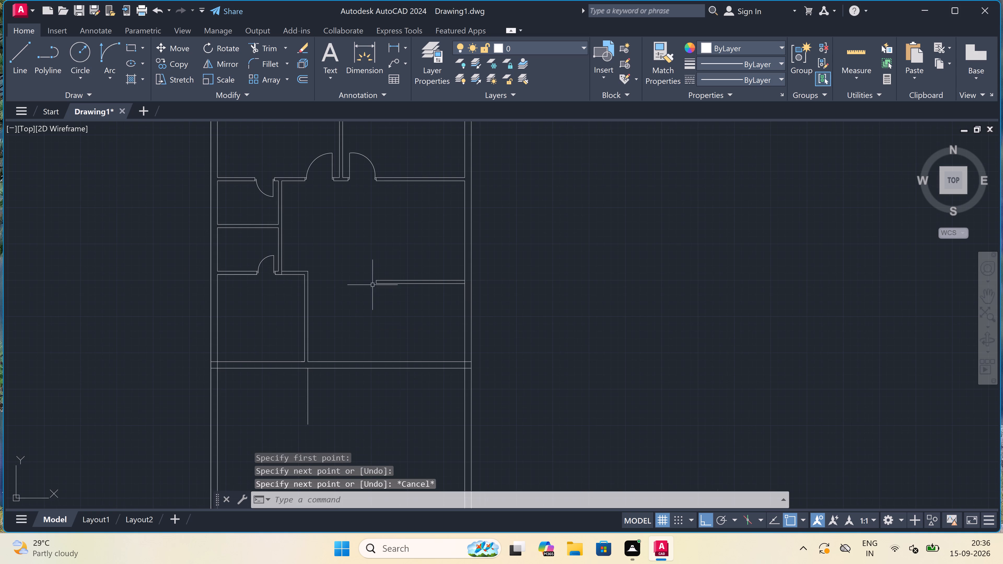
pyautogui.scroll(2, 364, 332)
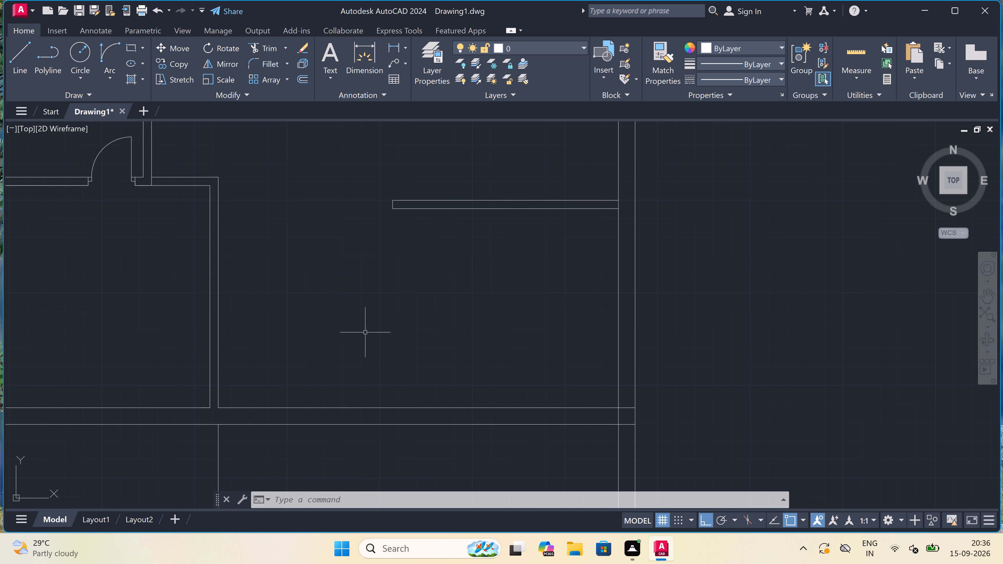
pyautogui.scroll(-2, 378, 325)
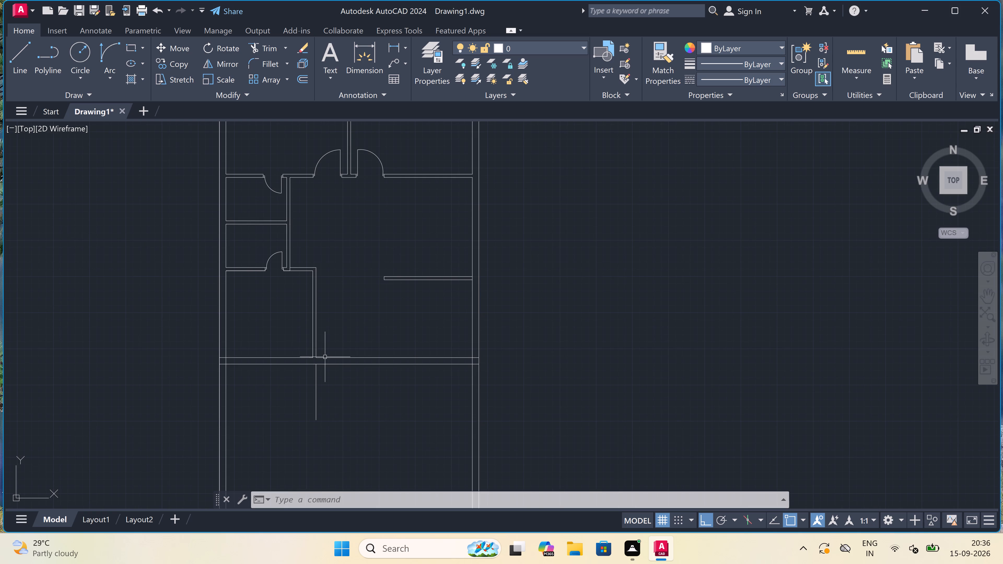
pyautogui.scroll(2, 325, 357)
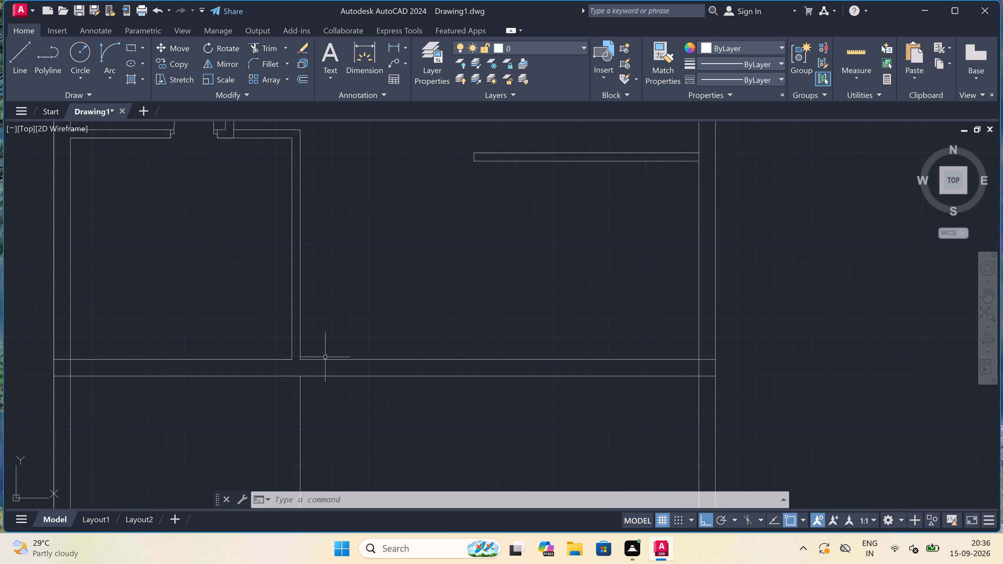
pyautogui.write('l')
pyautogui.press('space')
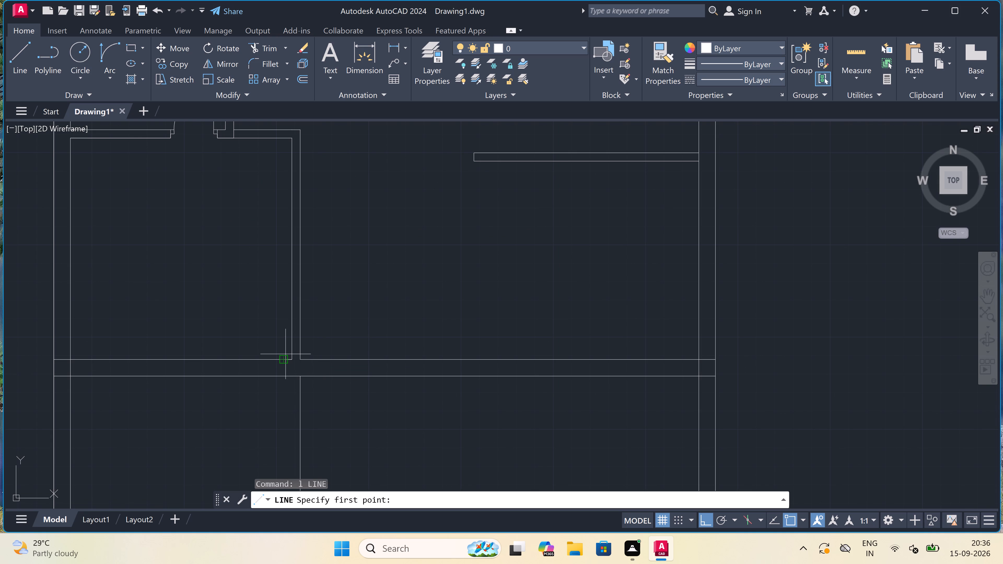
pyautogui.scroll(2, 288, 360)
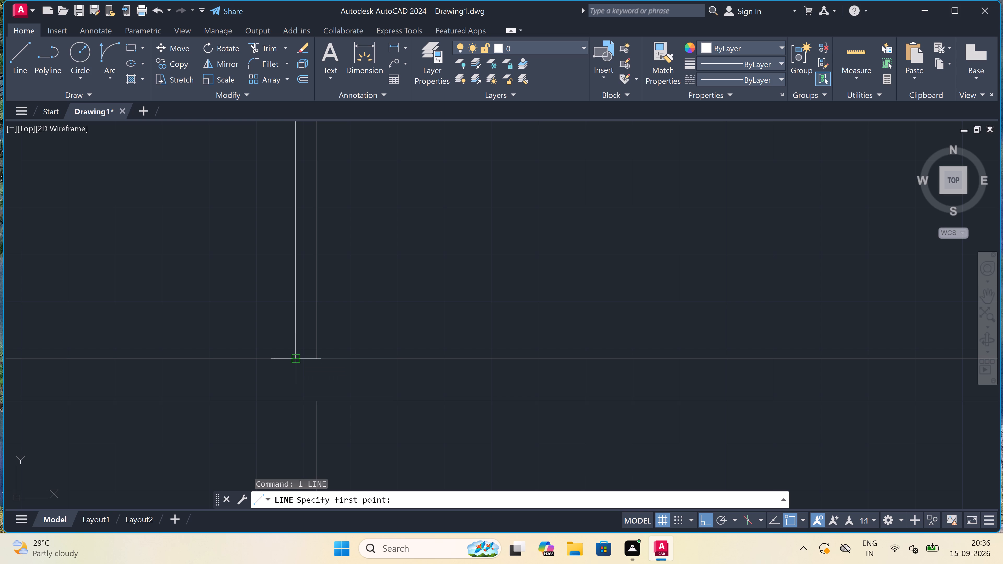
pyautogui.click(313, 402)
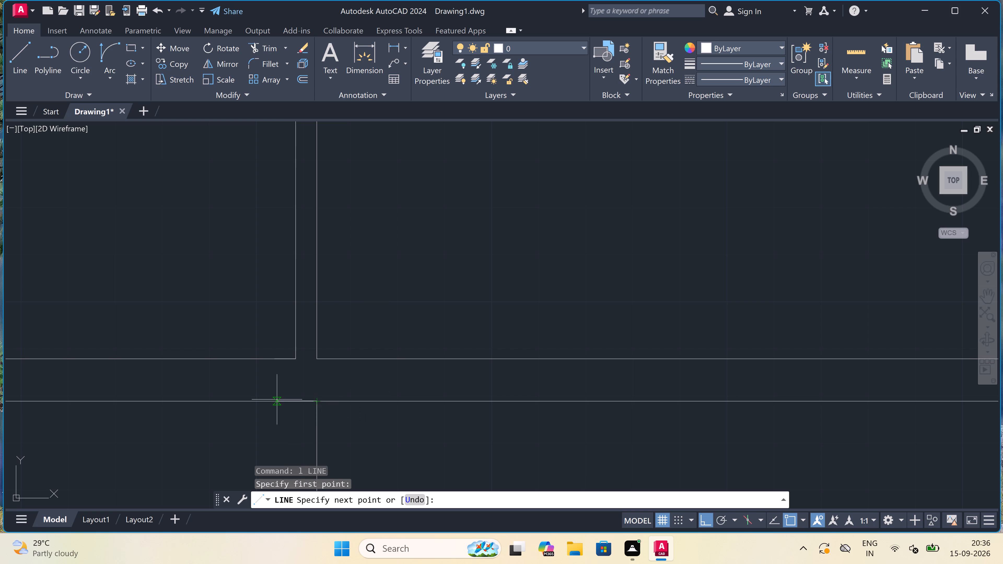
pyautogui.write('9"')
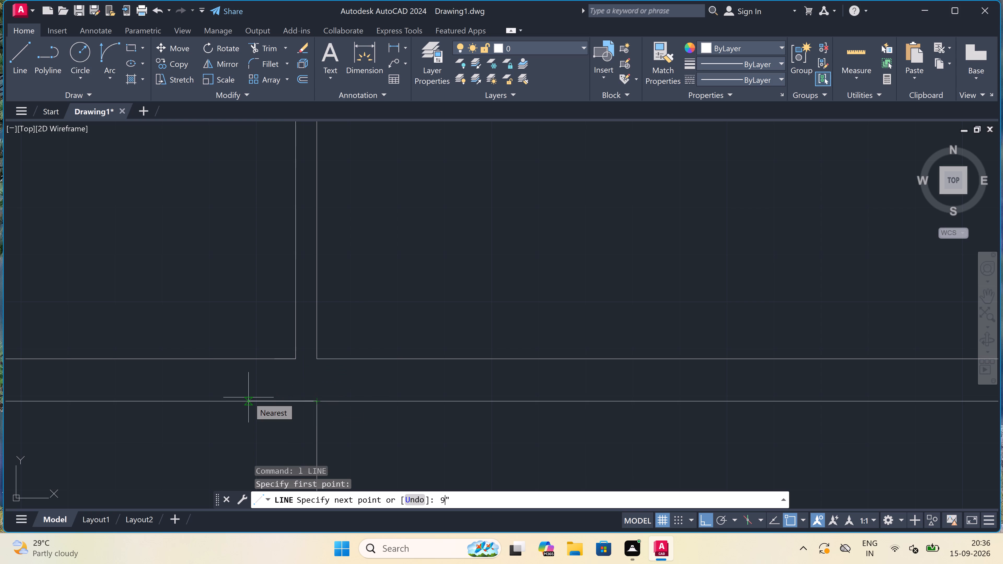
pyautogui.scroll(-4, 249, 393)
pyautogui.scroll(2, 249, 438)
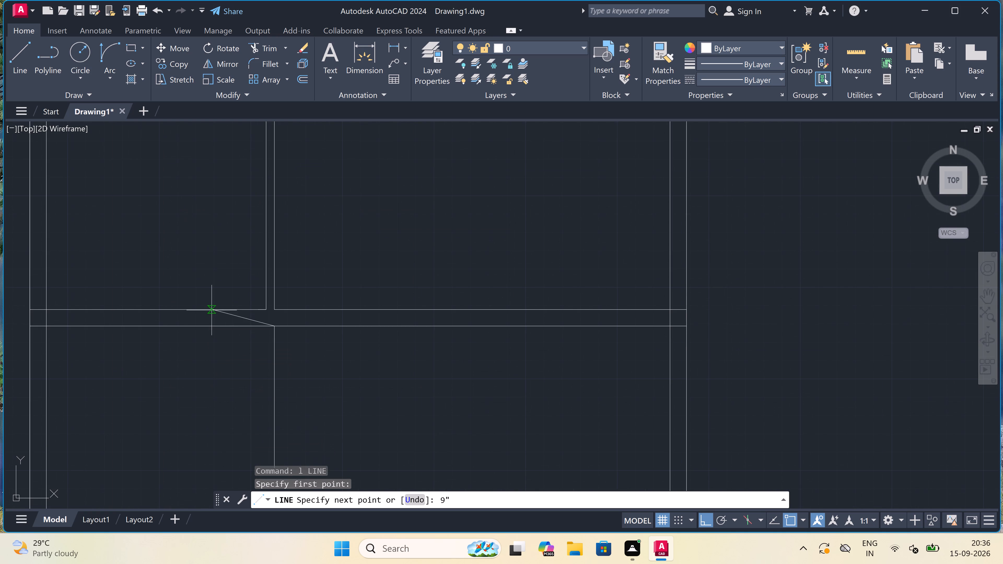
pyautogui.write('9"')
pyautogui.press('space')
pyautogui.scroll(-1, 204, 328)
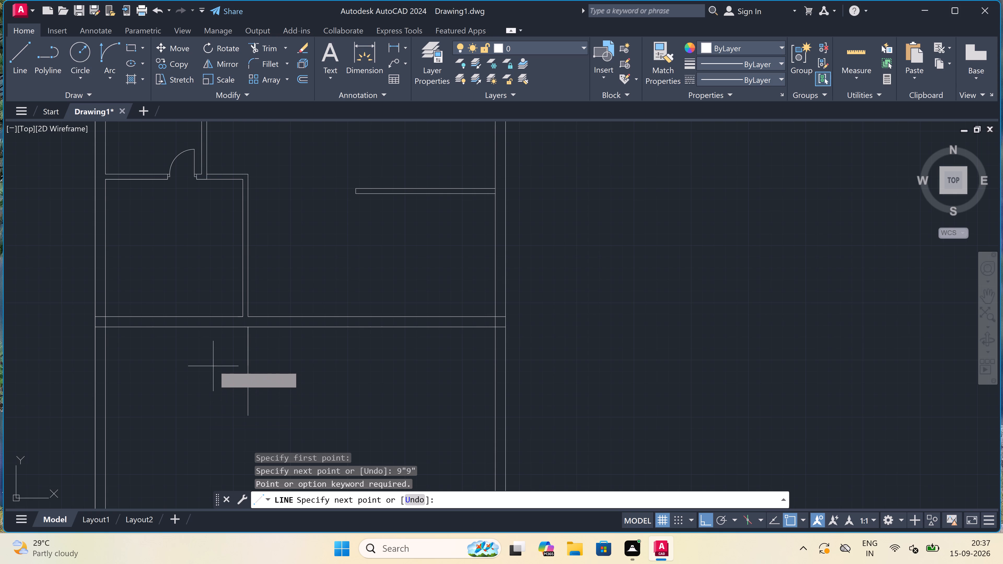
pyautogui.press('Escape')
# Draw a line 9" leftward from the top of the vertical line below the lower wall, then about 6'8" straight down as the second wall face.
pyautogui.press('l')
pyautogui.press('space')
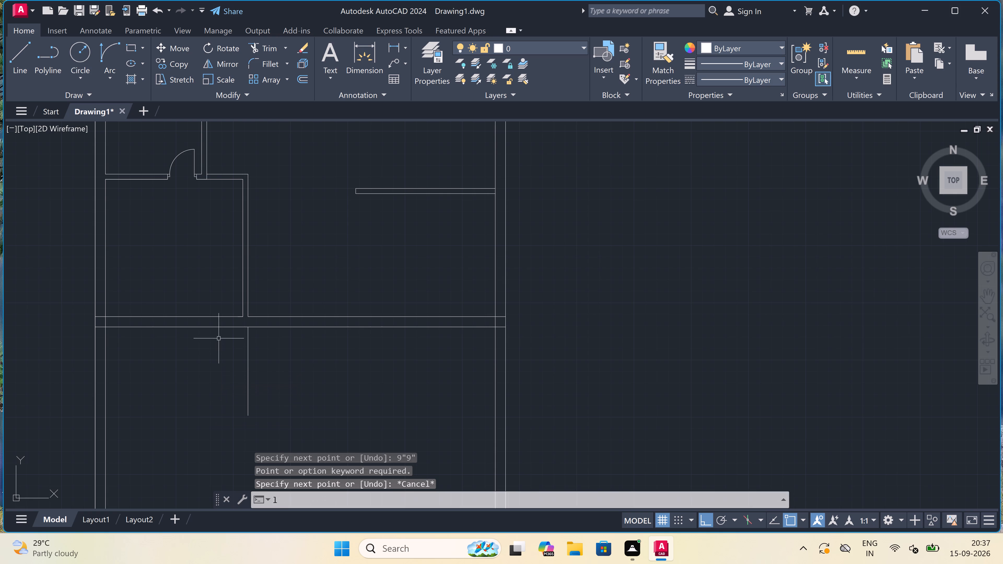
pyautogui.scroll(2, 217, 323)
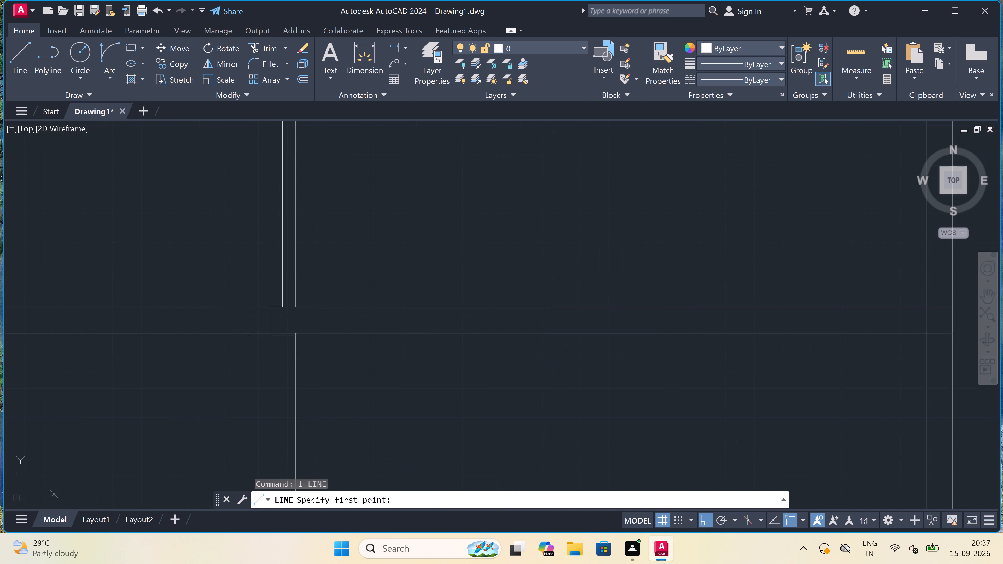
pyautogui.click(302, 334)
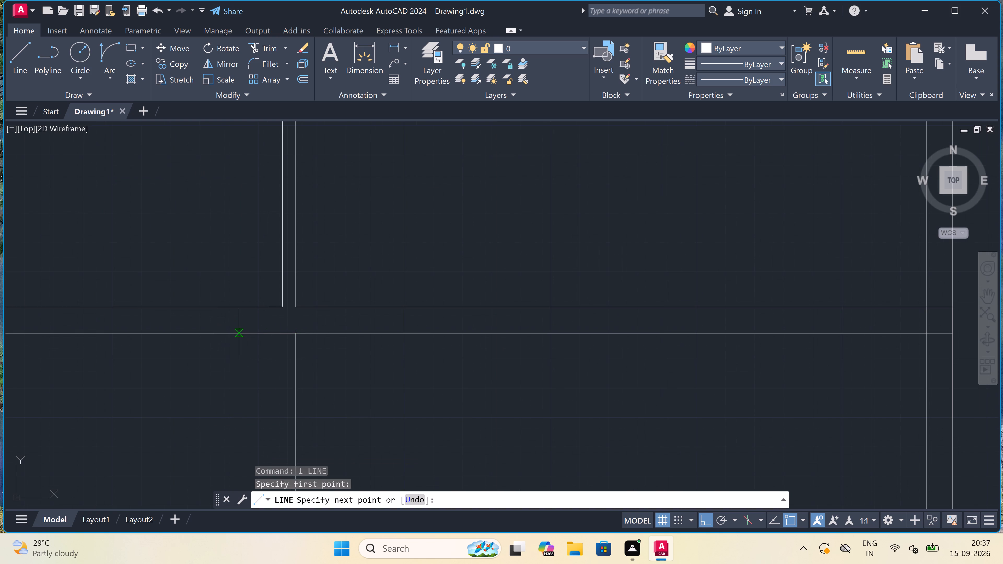
pyautogui.write('9"')
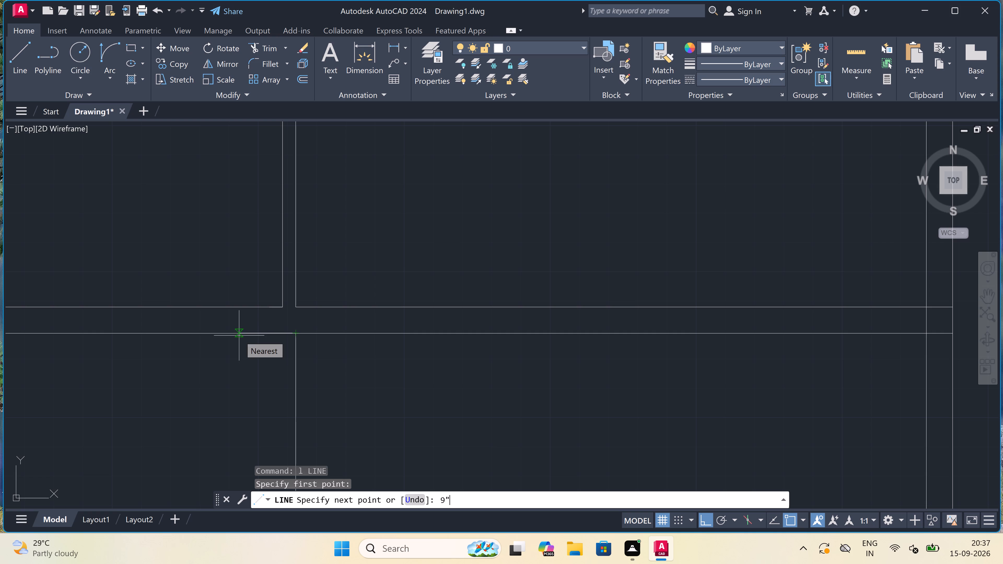
pyautogui.press('space')
pyautogui.scroll(-5, 246, 365)
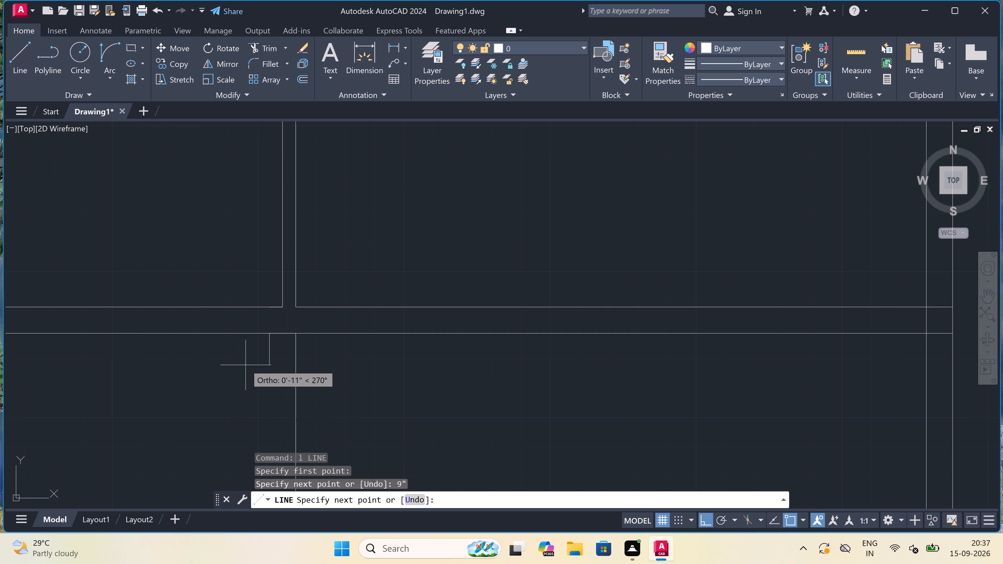
pyautogui.scroll(4, 245, 386)
pyautogui.scroll(-6, 246, 425)
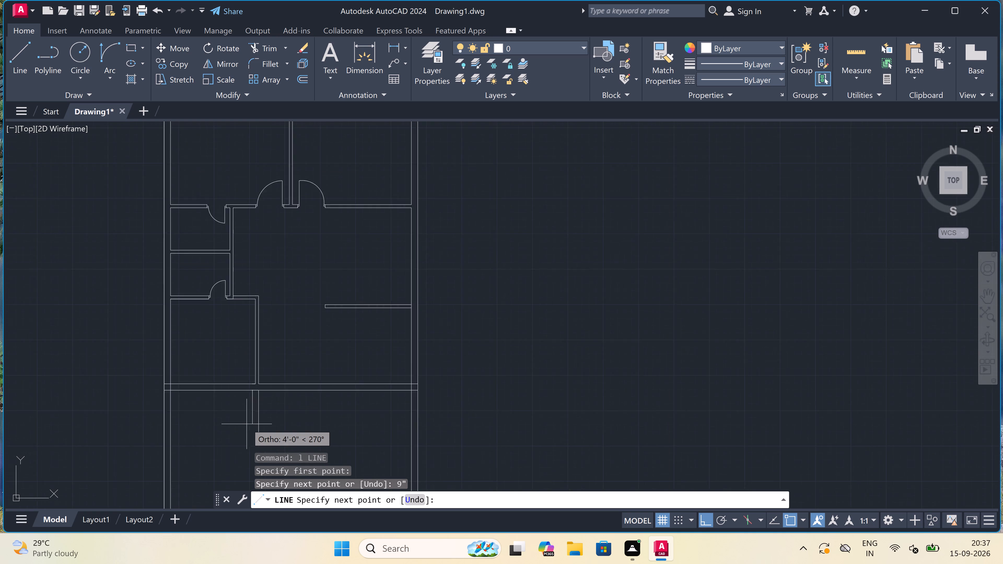
pyautogui.scroll(3, 243, 440)
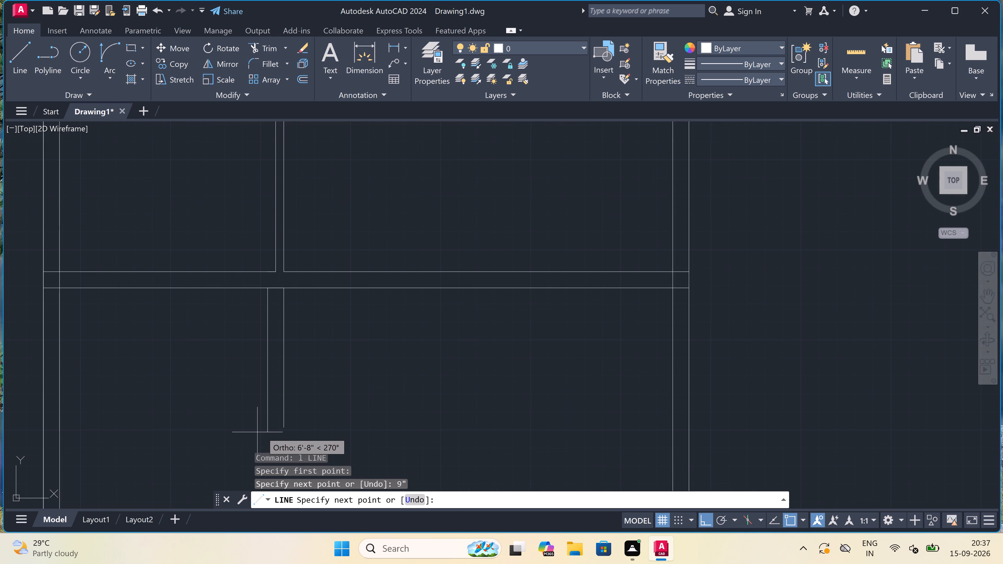
pyautogui.click(268, 430)
pyautogui.press('Escape')
# Offset the lower face of the right-hand partition 13' downward, below the lower wall.
pyautogui.scroll(-4, 277, 367)
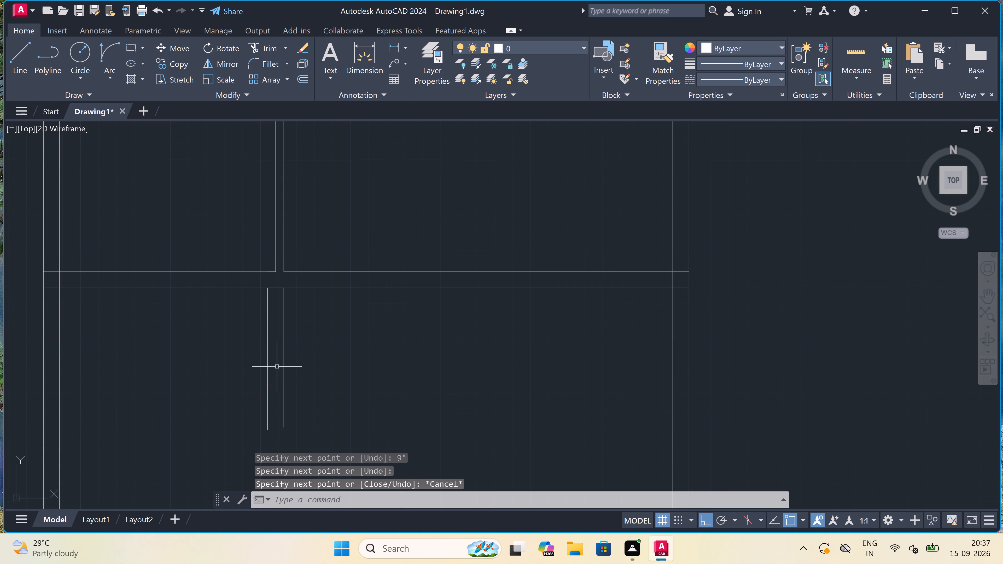
pyautogui.scroll(2, 296, 310)
pyautogui.press('o')
pyautogui.press('space')
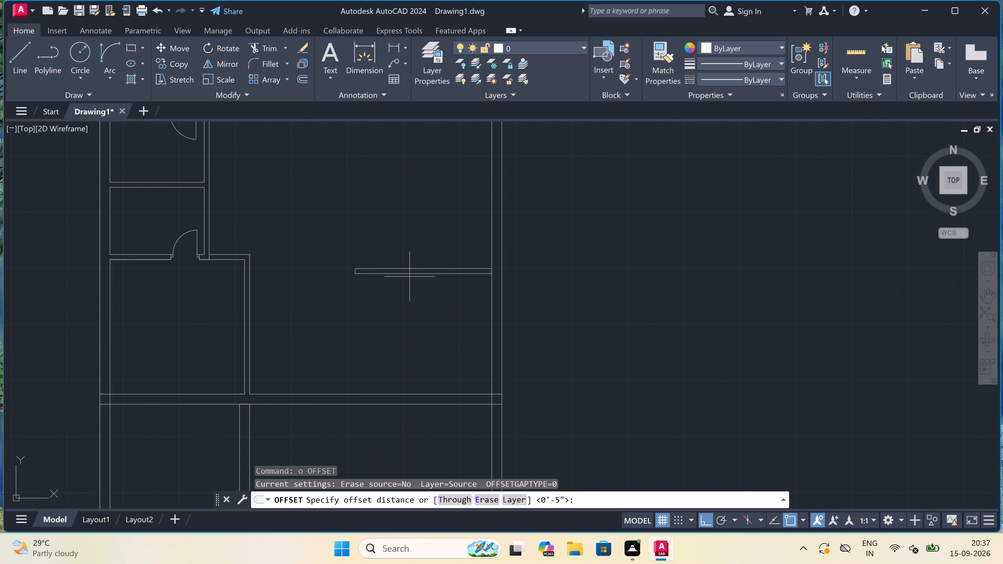
pyautogui.moveTo(409, 275); pyautogui.dragTo(409, 286)
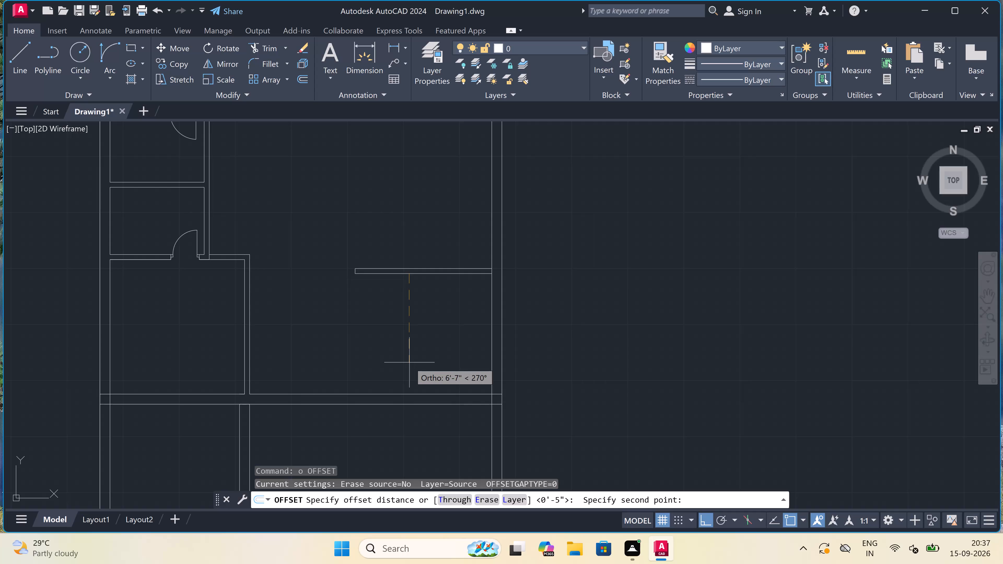
pyautogui.write("13'")
pyautogui.press('space')
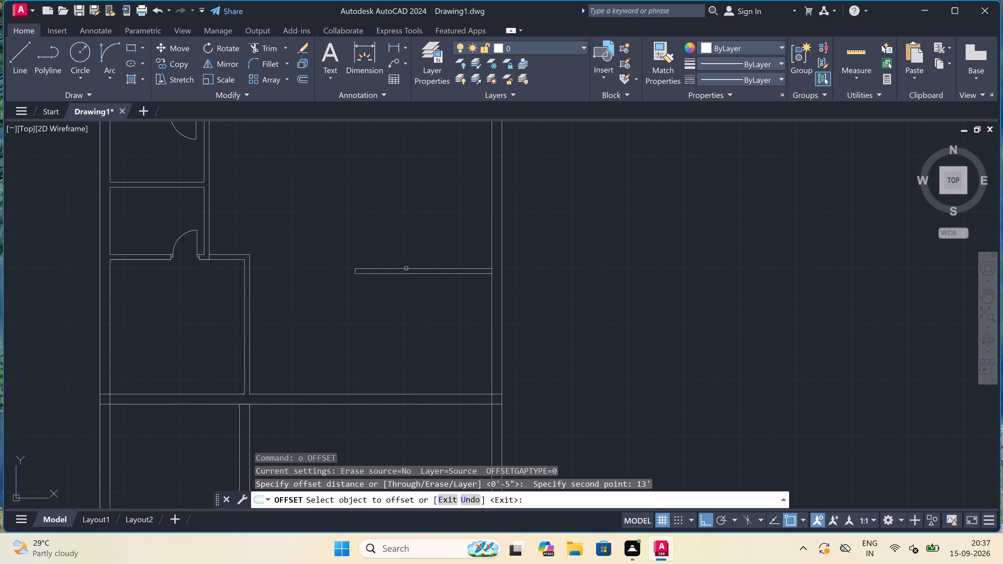
pyautogui.moveTo(407, 273); pyautogui.dragTo(406, 276)
pyautogui.click(408, 347)
pyautogui.scroll(-4, 408, 346)
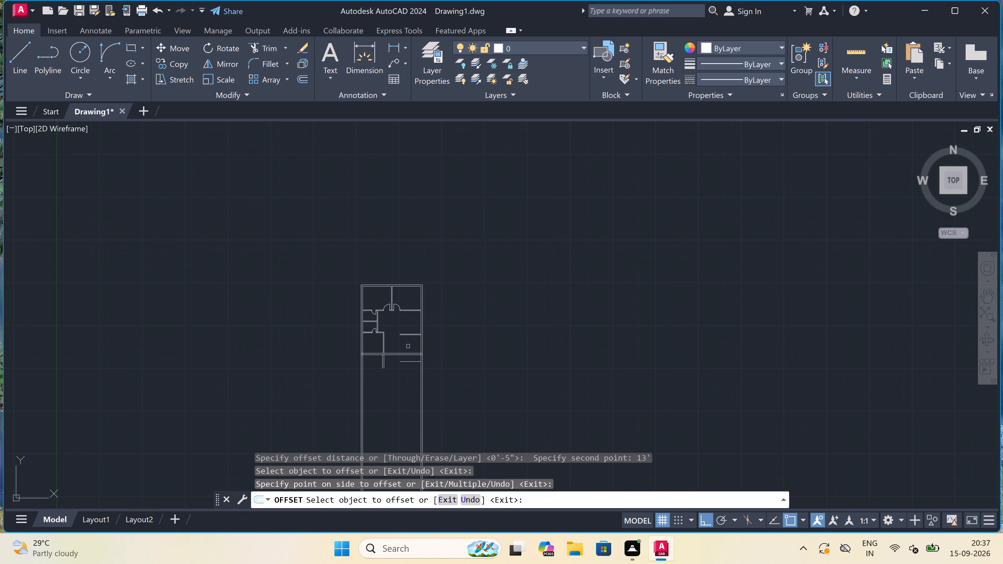
pyautogui.scroll(4, 401, 368)
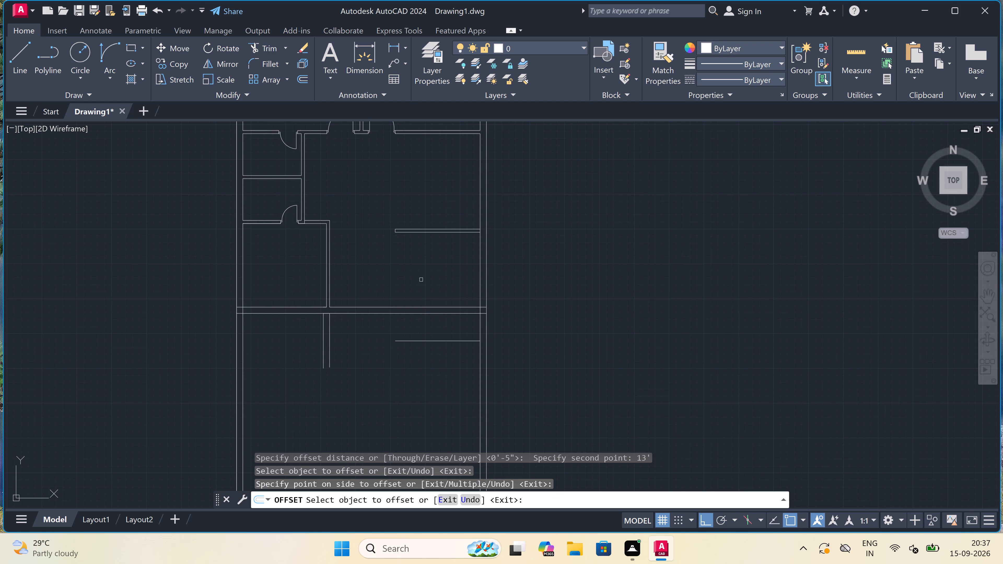
pyautogui.press('Escape')
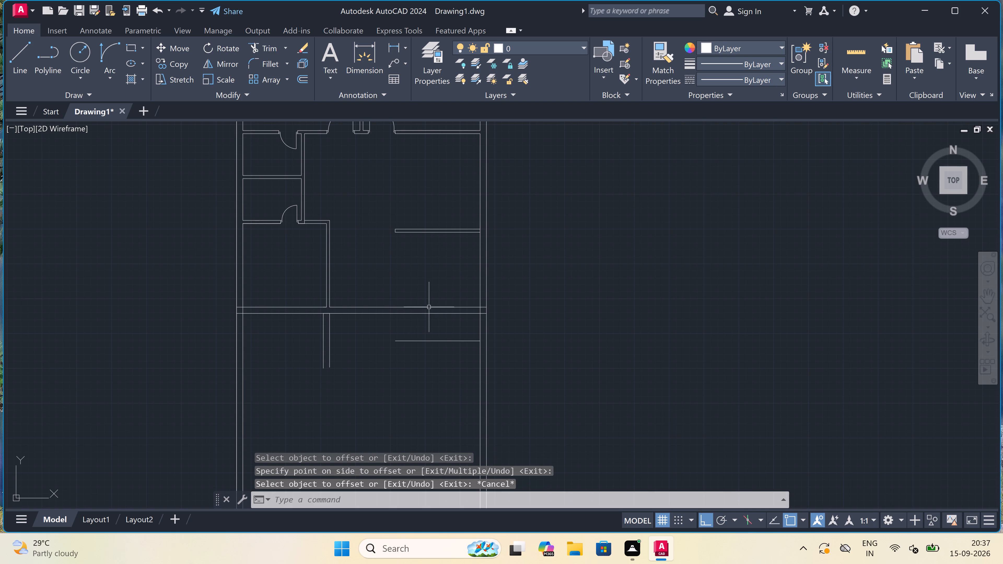
# Offset the new horizontal line below the lower wall 9" downward to form the wall's second face.
pyautogui.press('space')
pyautogui.moveTo(416, 342); pyautogui.dragTo(423, 378)
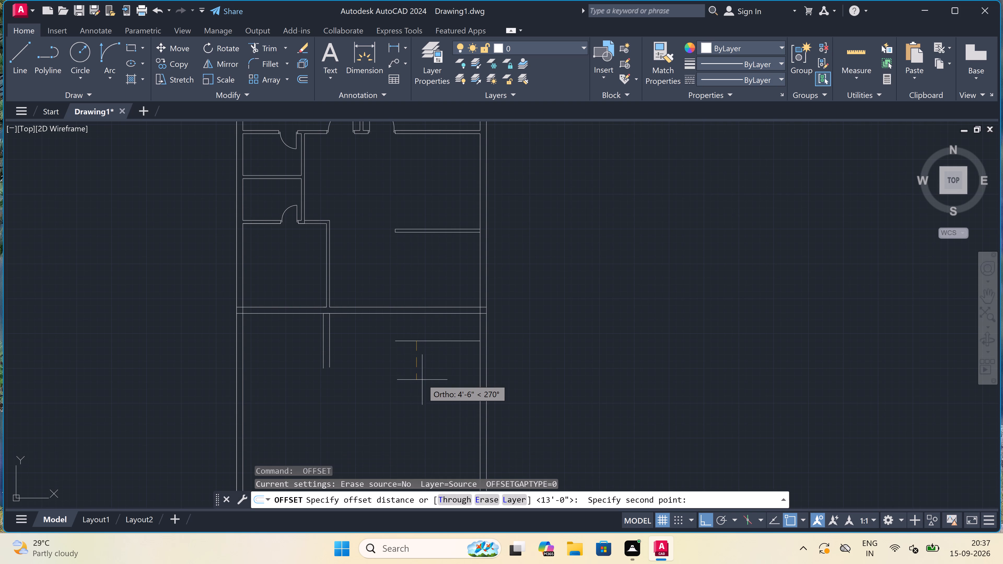
pyautogui.write('9"')
pyautogui.press('space')
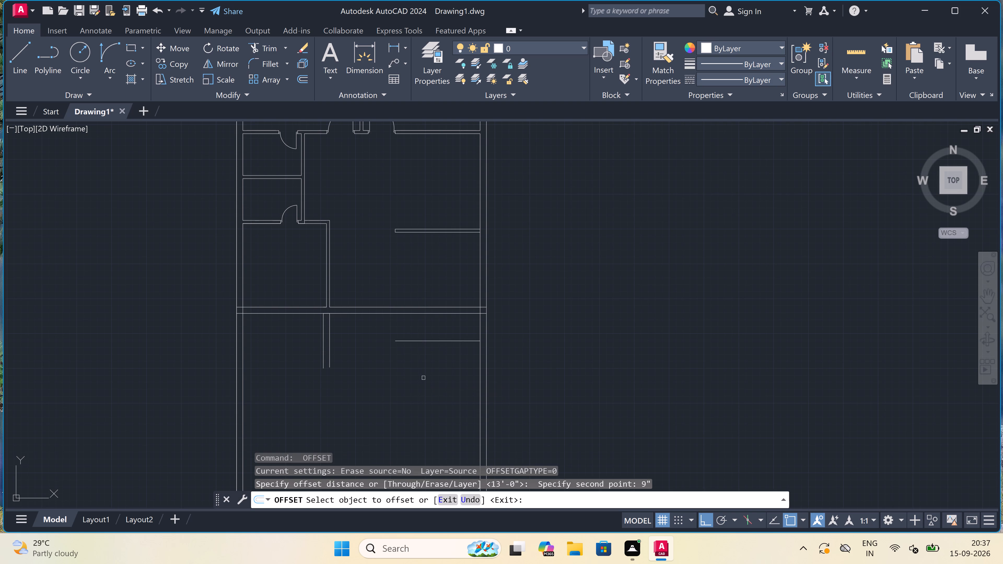
pyautogui.click(408, 340)
pyautogui.click(400, 369)
pyautogui.press('Escape')
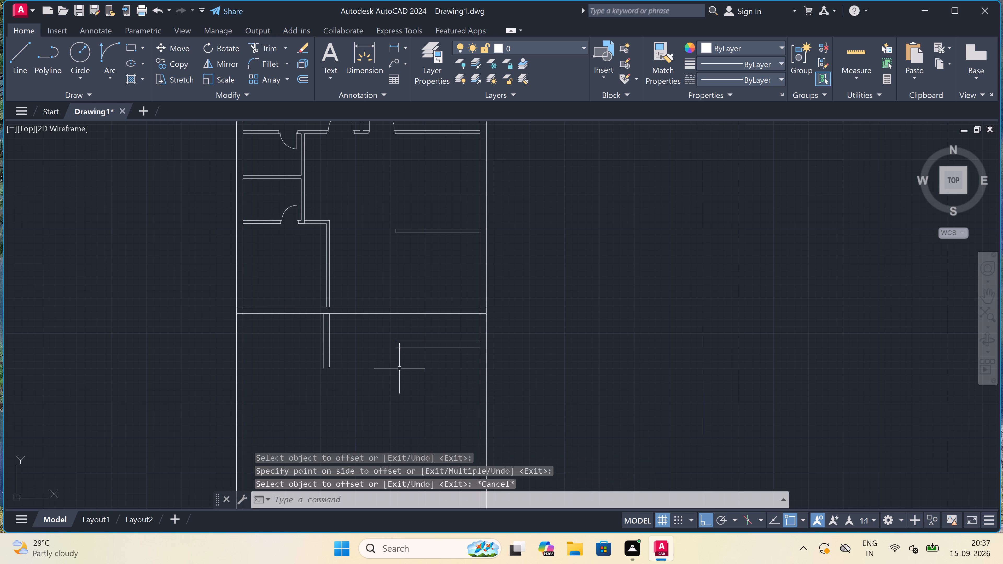
# Extend both faces of the new horizontal wall leftward to the far face of the 9" vertical wall.
pyautogui.write('ex')
pyautogui.press('space')
pyautogui.click(399, 368)
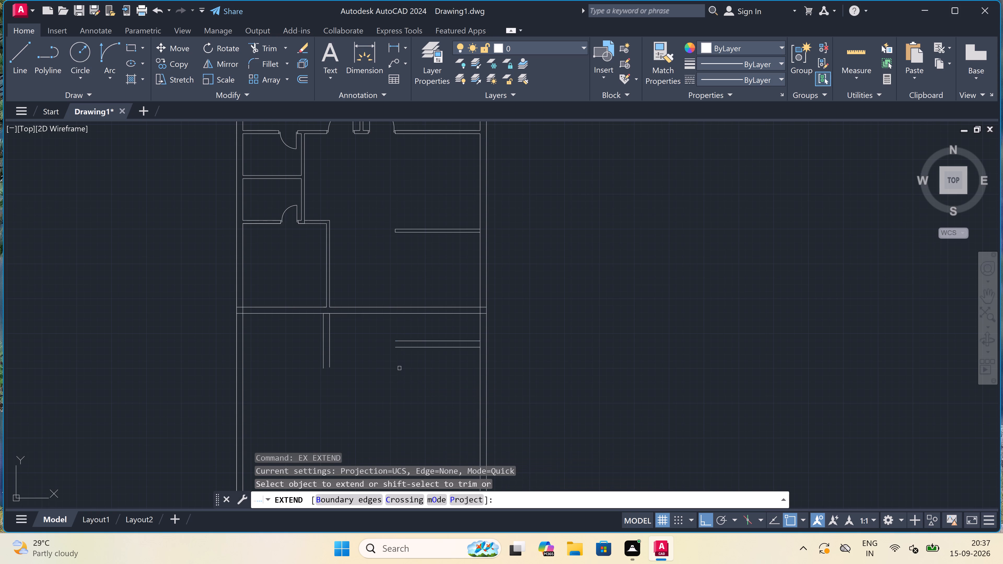
pyautogui.moveTo(405, 333); pyautogui.dragTo(405, 339)
pyautogui.click(406, 390)
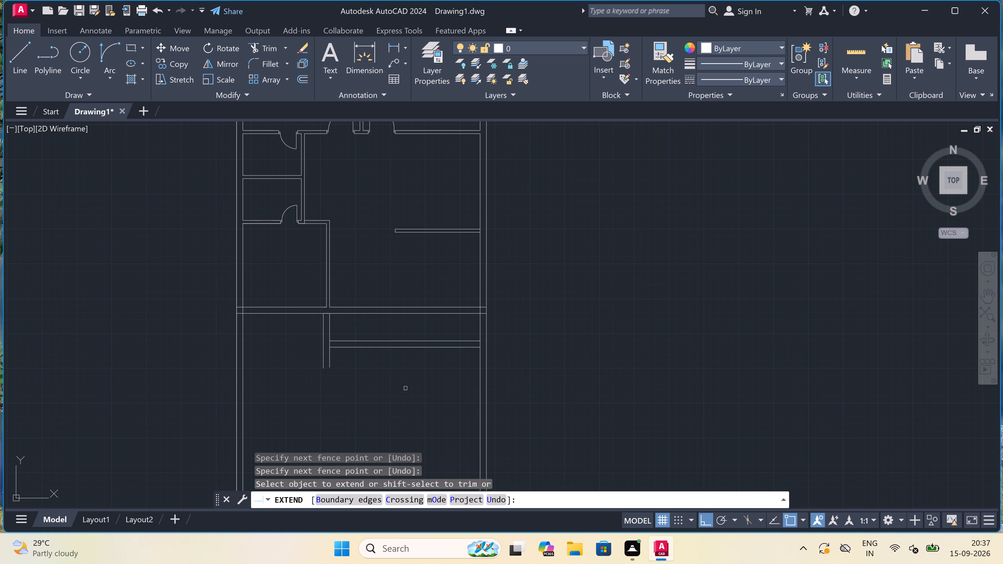
pyautogui.click(367, 329)
pyautogui.click(356, 365)
pyautogui.press('Escape')
# Trim the 9" vertical wall's ends below the new horizontal wall and clear the overlapping lines inside their corner.
pyautogui.press('t')
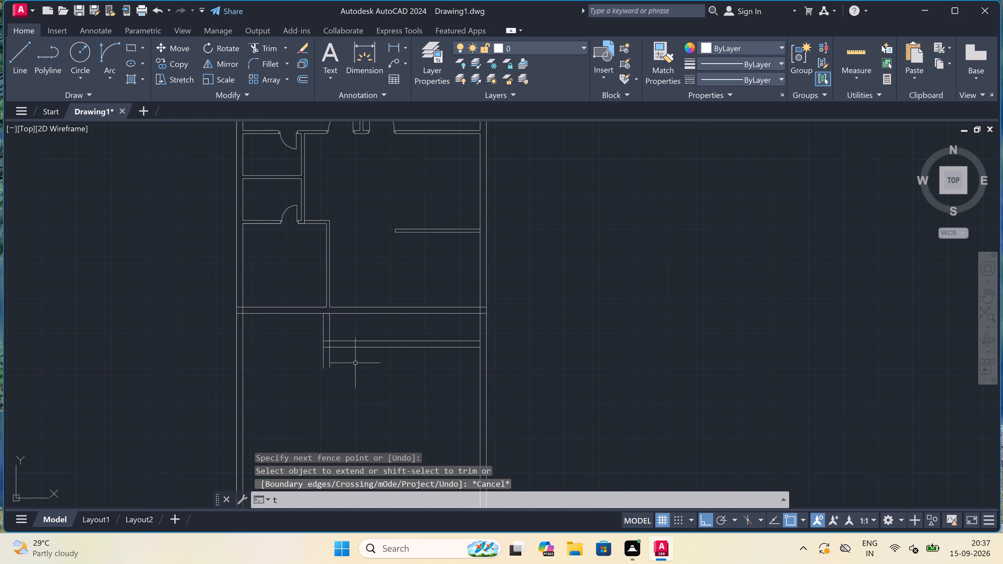
pyautogui.press('r')
pyautogui.press('space')
pyautogui.click(310, 354)
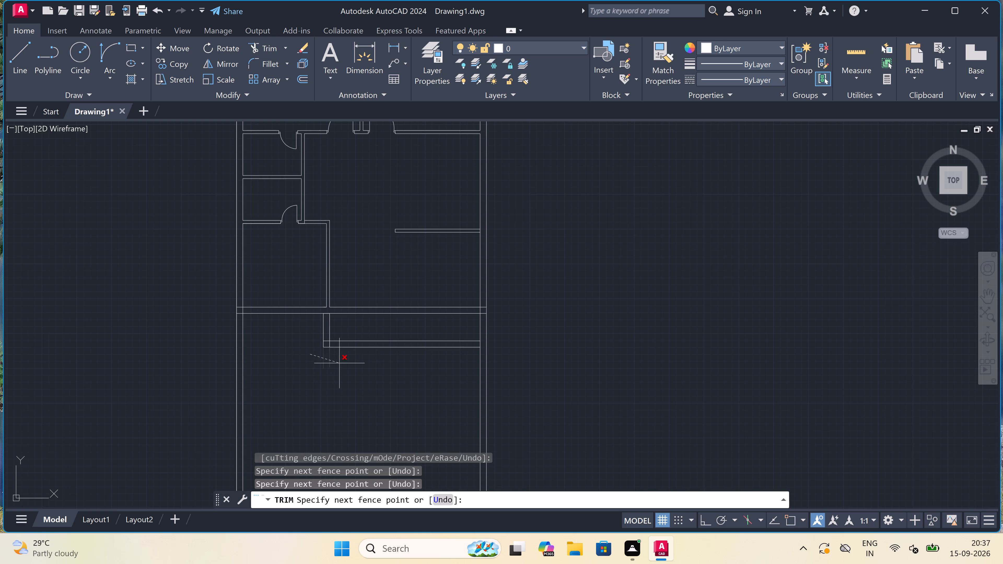
pyautogui.click(340, 362)
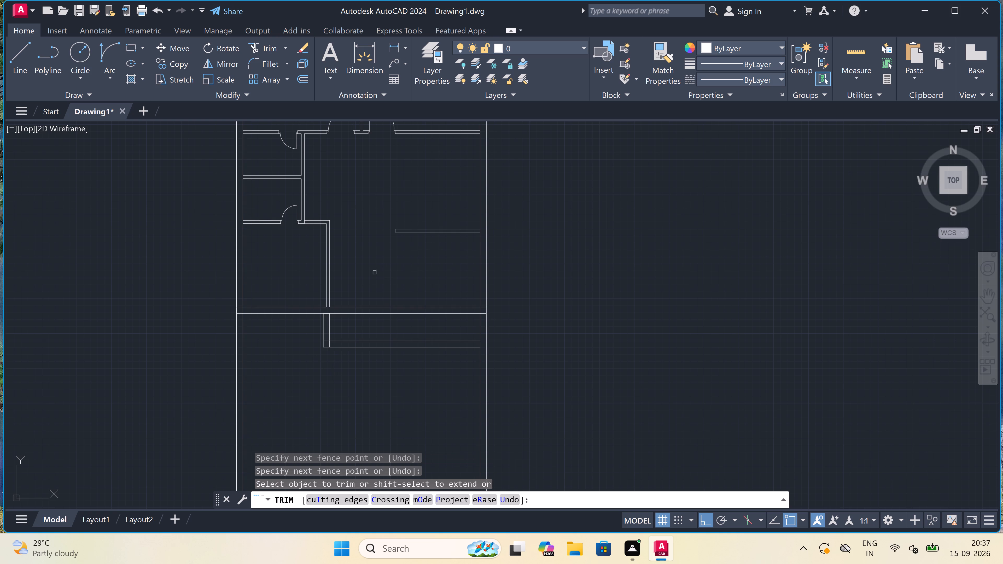
pyautogui.scroll(2, 329, 349)
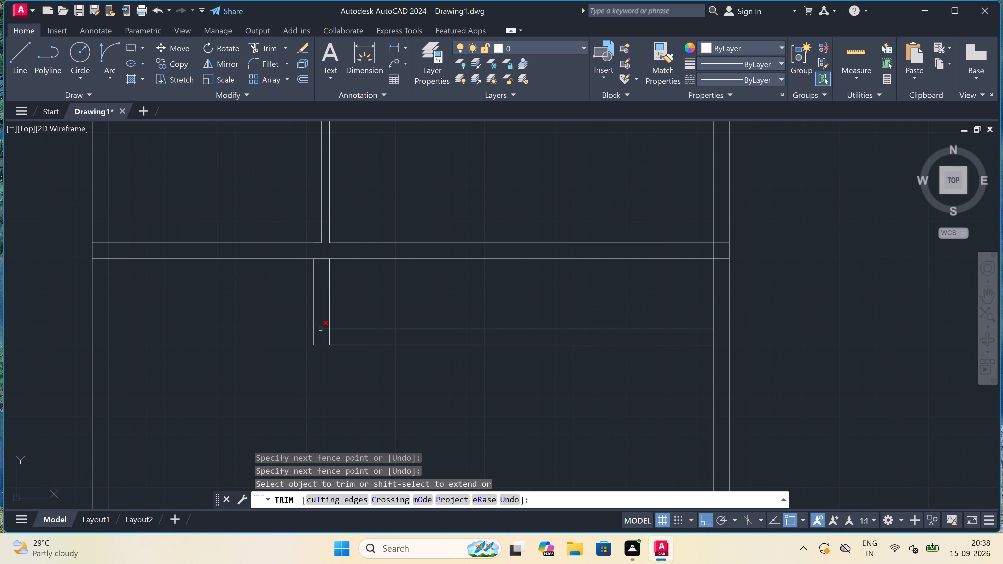
pyautogui.scroll(3, 320, 327)
pyautogui.moveTo(320, 327); pyautogui.dragTo(320, 337)
pyautogui.click(364, 383)
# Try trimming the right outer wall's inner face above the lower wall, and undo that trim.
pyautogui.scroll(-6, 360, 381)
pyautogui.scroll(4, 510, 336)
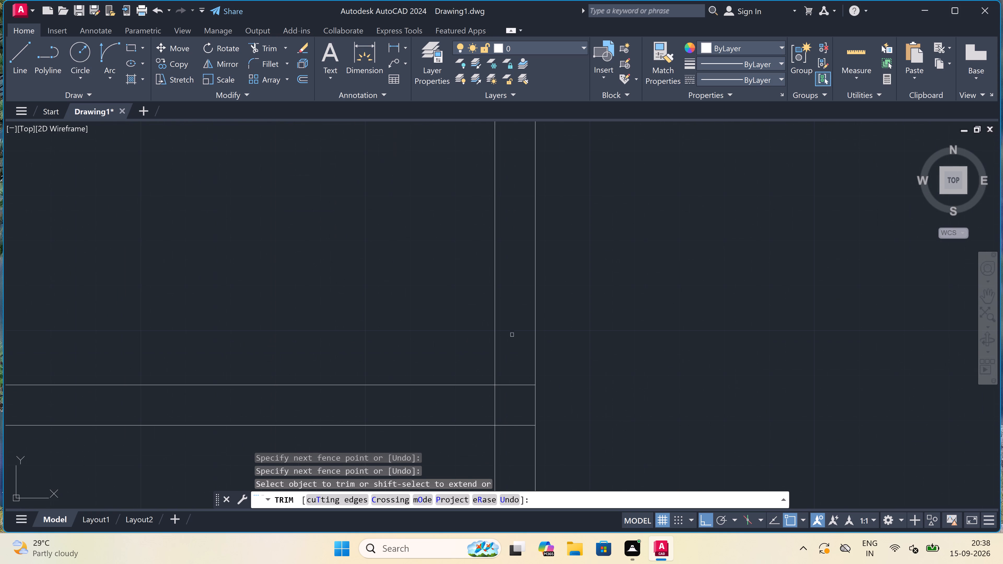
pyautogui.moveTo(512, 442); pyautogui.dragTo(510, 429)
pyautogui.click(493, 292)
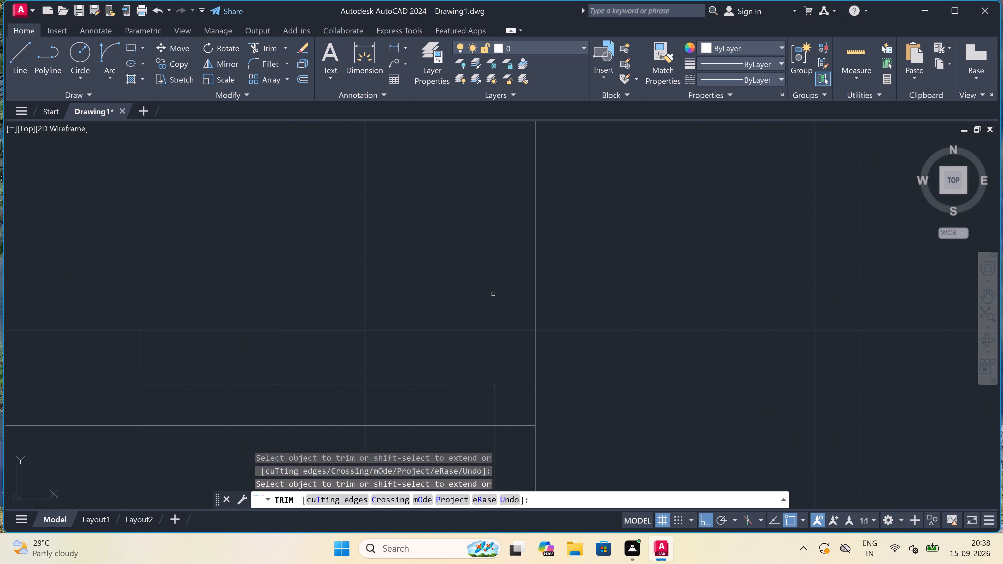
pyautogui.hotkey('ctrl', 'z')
# Trim both faces of the lower wall where they run into the right outer wall's thickness.
pyautogui.scroll(-9, 499, 325)
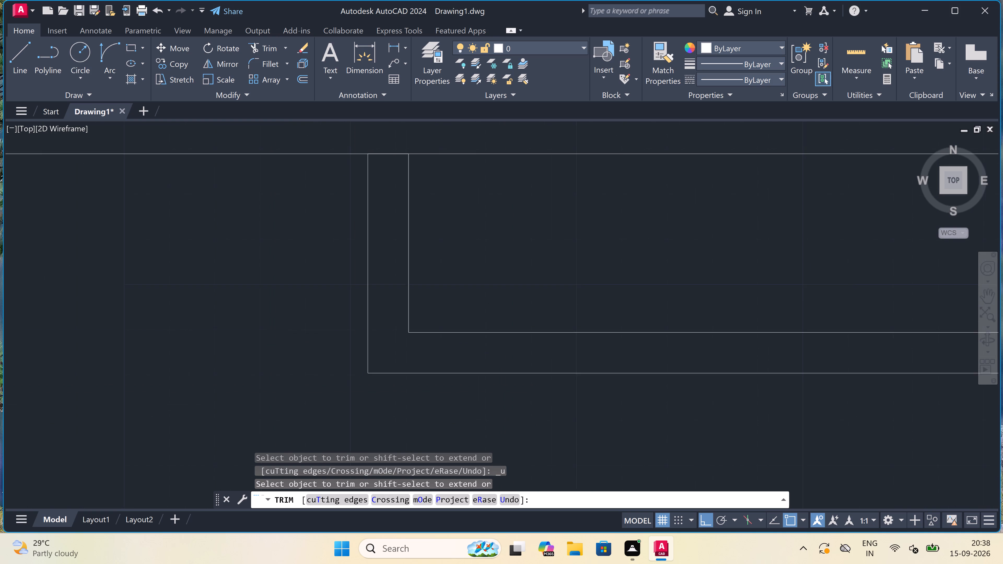
pyautogui.scroll(-2, 499, 325)
pyautogui.scroll(4, 515, 316)
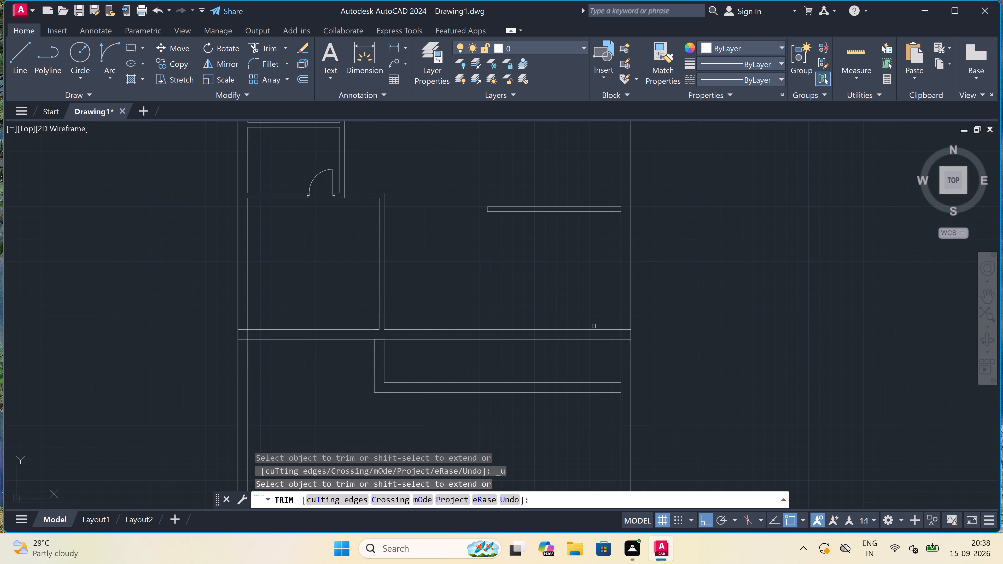
pyautogui.scroll(3, 614, 339)
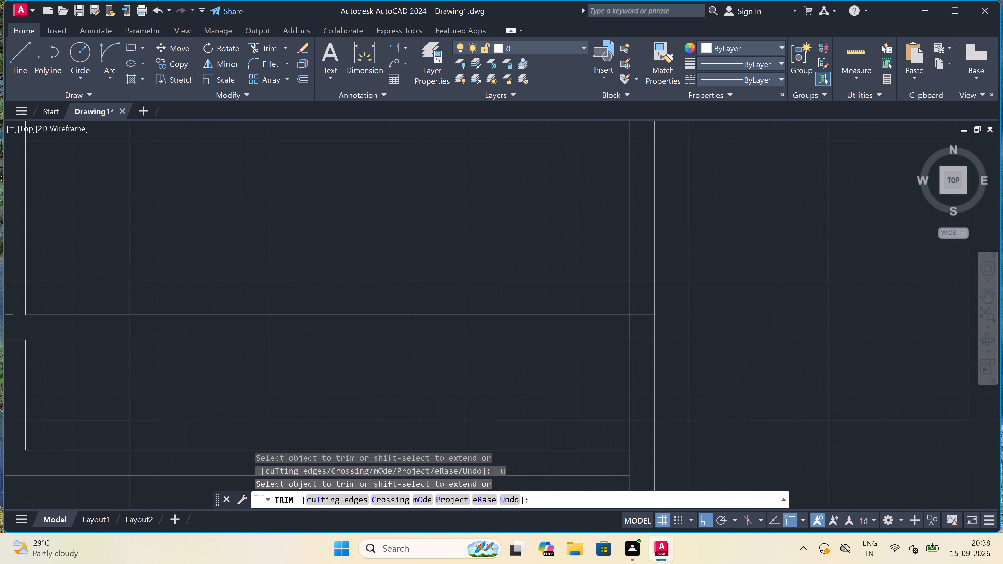
pyautogui.click(660, 355)
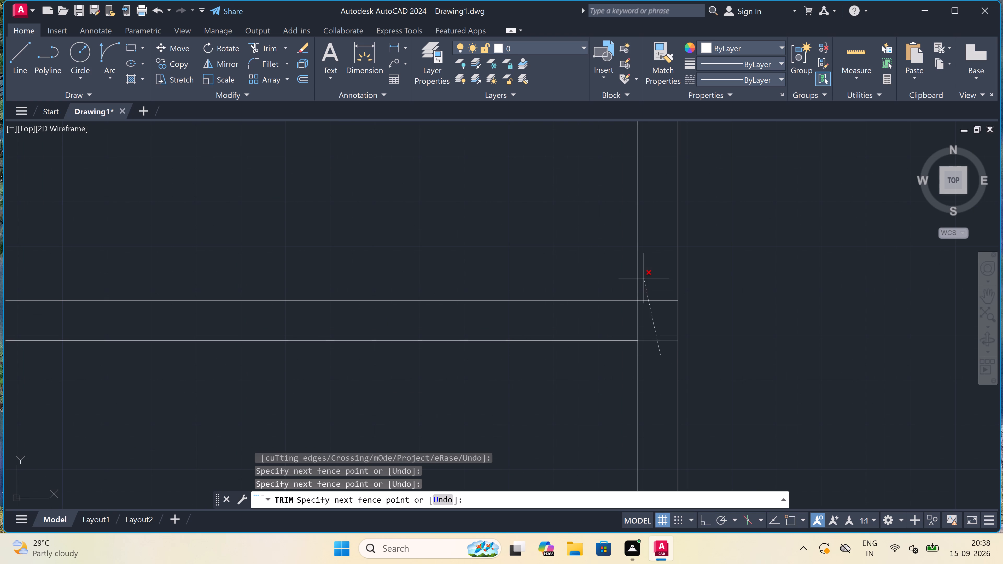
pyautogui.click(644, 274)
pyautogui.scroll(-3, 644, 274)
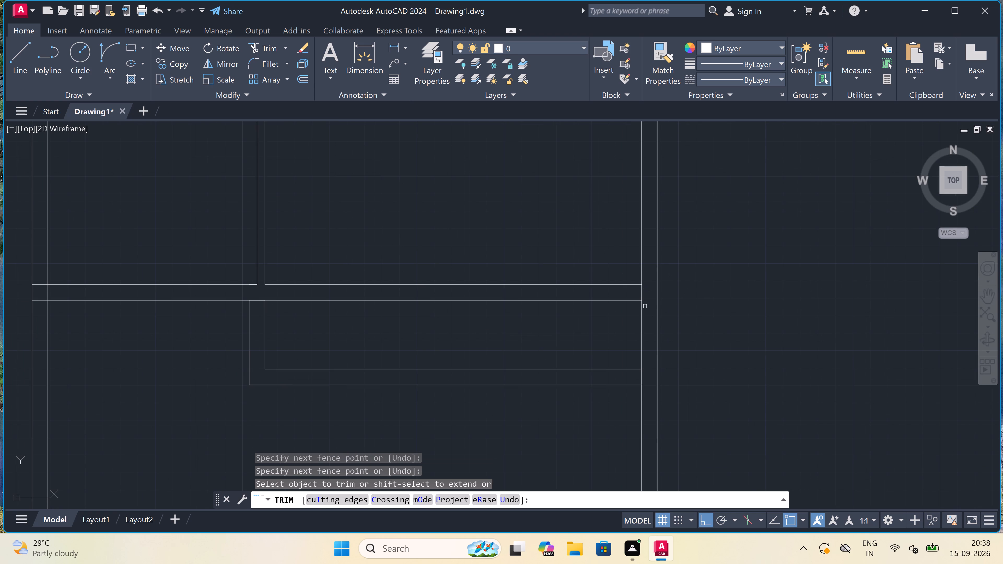
pyautogui.press('Escape')
# Draw a vertical line across the lower wall, joining the partition's right face to the right face of the 9" wall below.
pyautogui.click(477, 250)
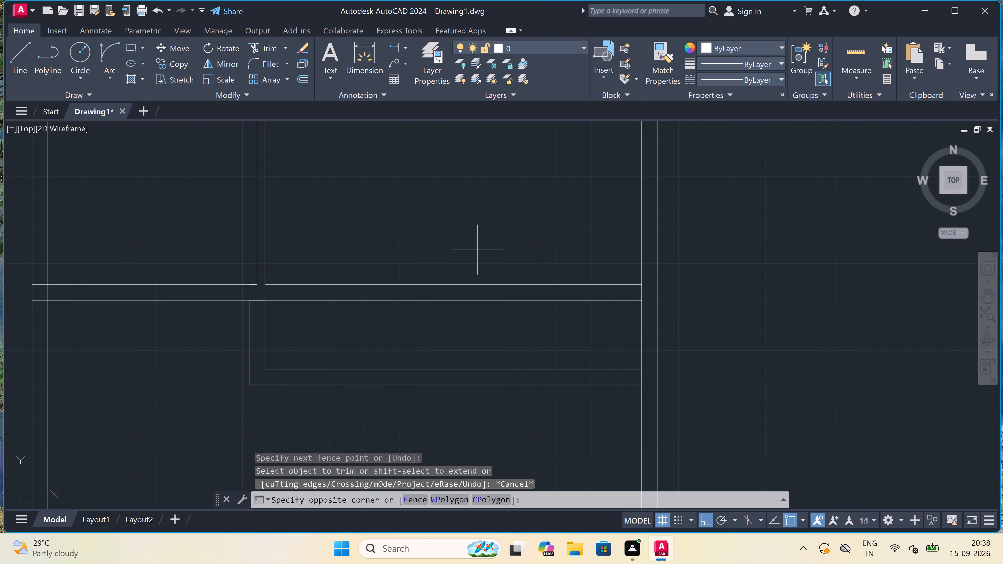
pyautogui.press('l')
pyautogui.press('space')
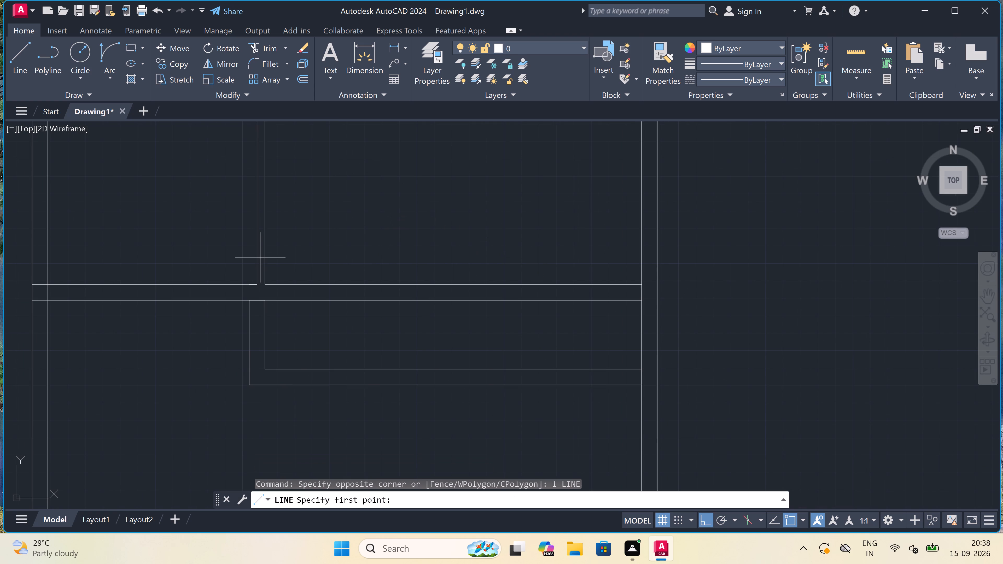
pyautogui.moveTo(264, 281); pyautogui.dragTo(264, 285)
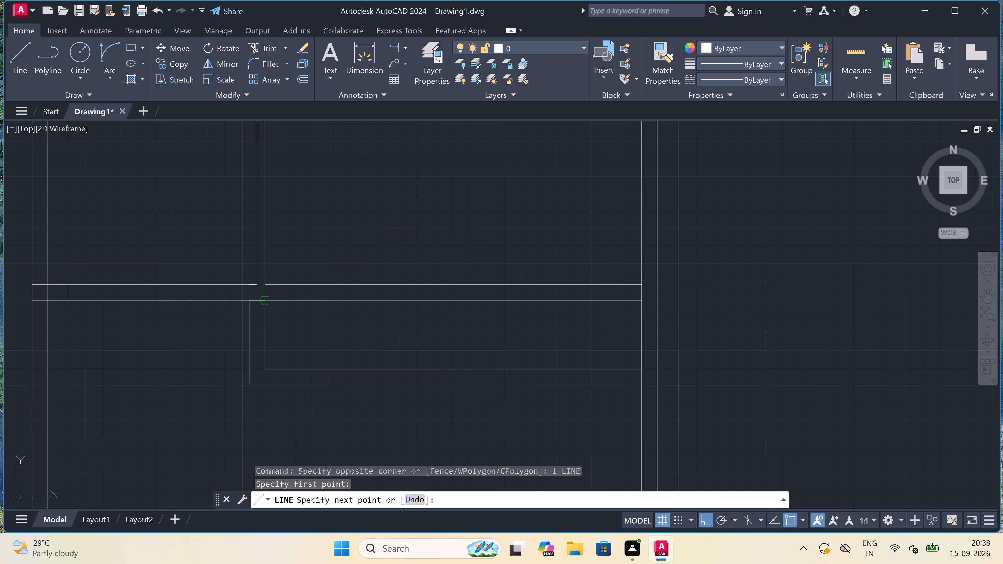
pyautogui.click(265, 303)
pyautogui.press('Escape')
# Trim away both faces of the lower wall between the joined vertical face and the right outer wall.
pyautogui.write('tr')
pyautogui.press('space')
pyautogui.moveTo(355, 313); pyautogui.dragTo(356, 292)
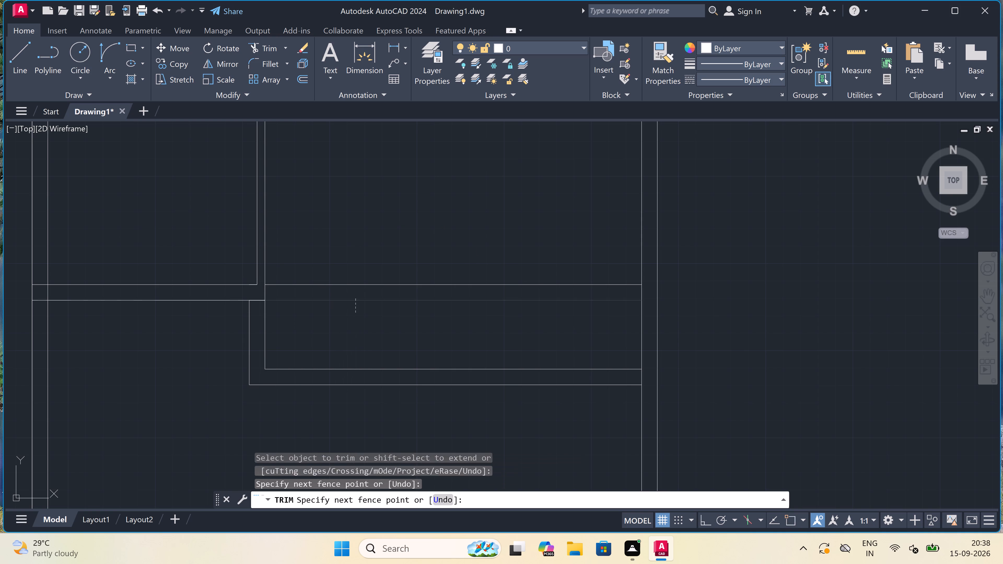
pyautogui.click(360, 236)
pyautogui.click(352, 302)
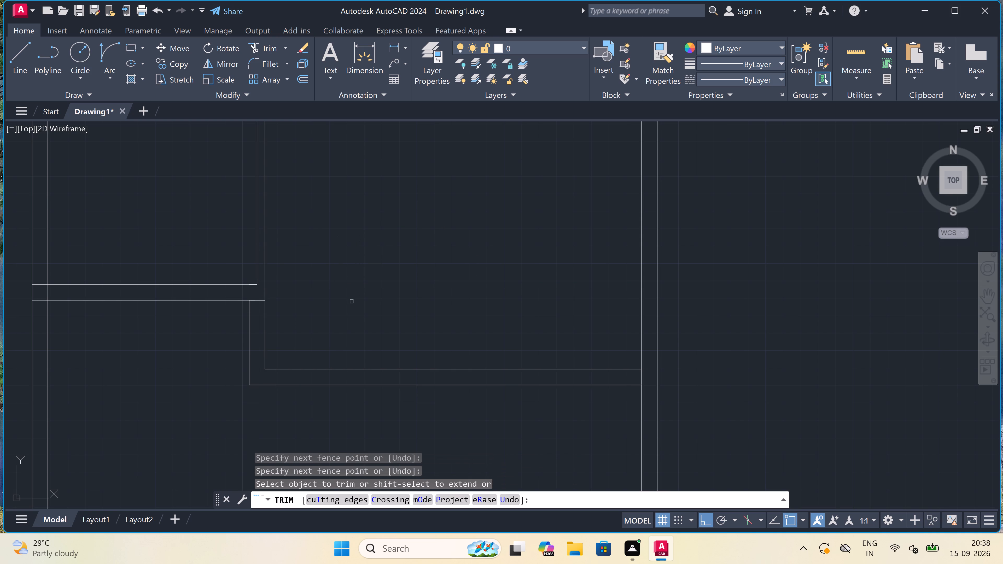
pyautogui.press('Escape')
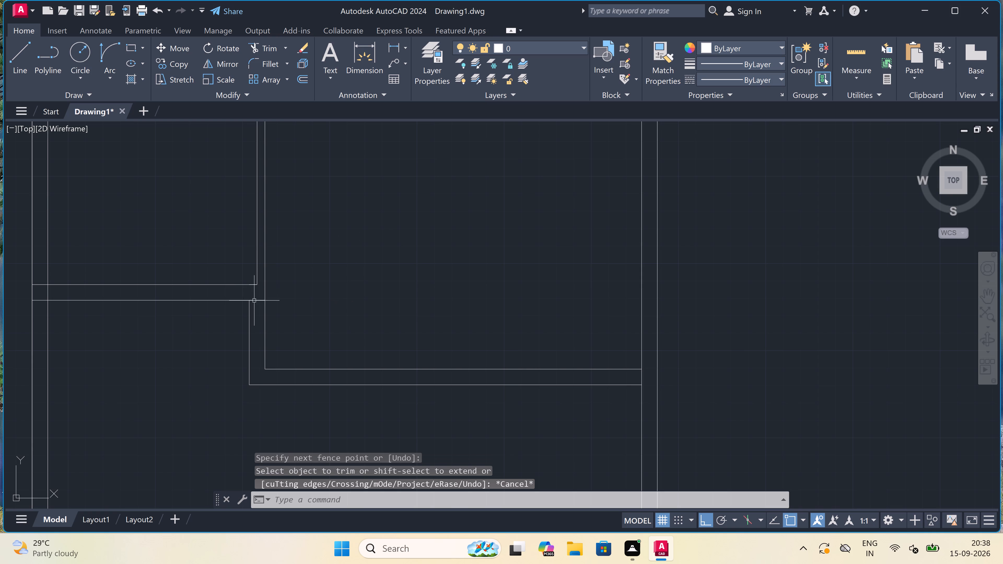
# Trim the leftover stub of the lower wall's bottom face across the top of the 9" vertical wall.
pyautogui.press('space')
pyautogui.scroll(1, 255, 303)
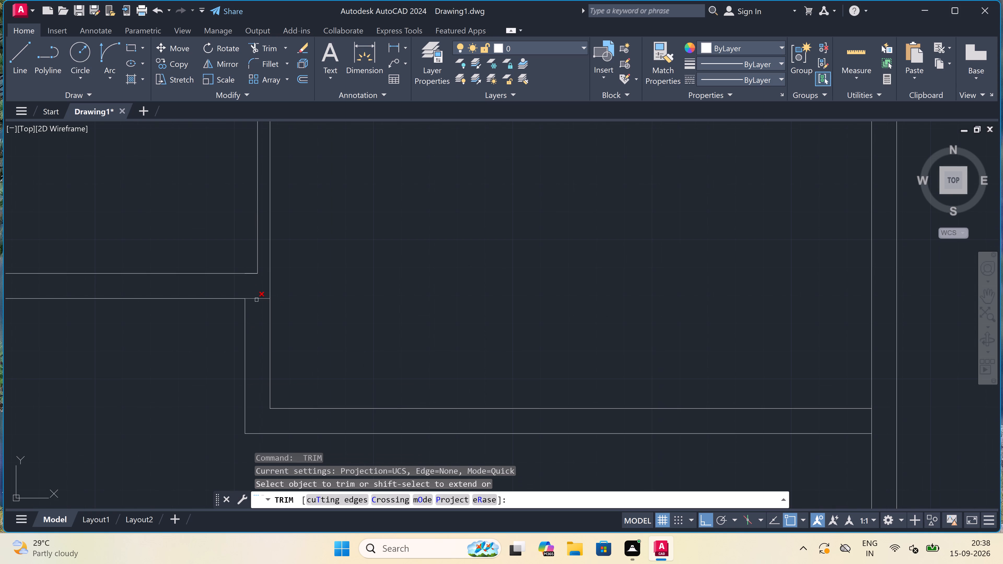
pyautogui.tripleClick(257, 300)
pyautogui.press('Escape')
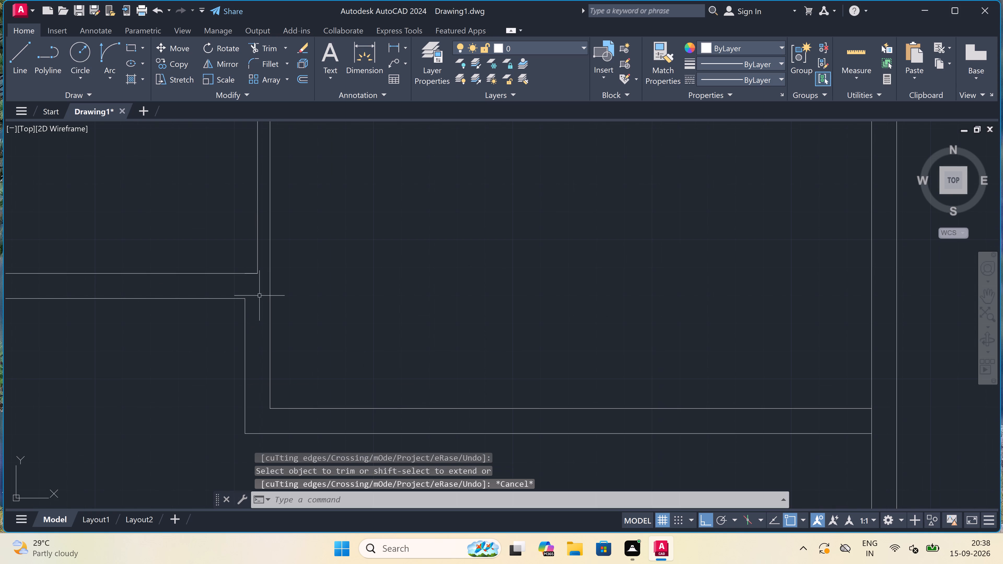
# Draw a line from the new bottom wall's lower face across the right outer wall to its outer face.
pyautogui.scroll(-4, 264, 290)
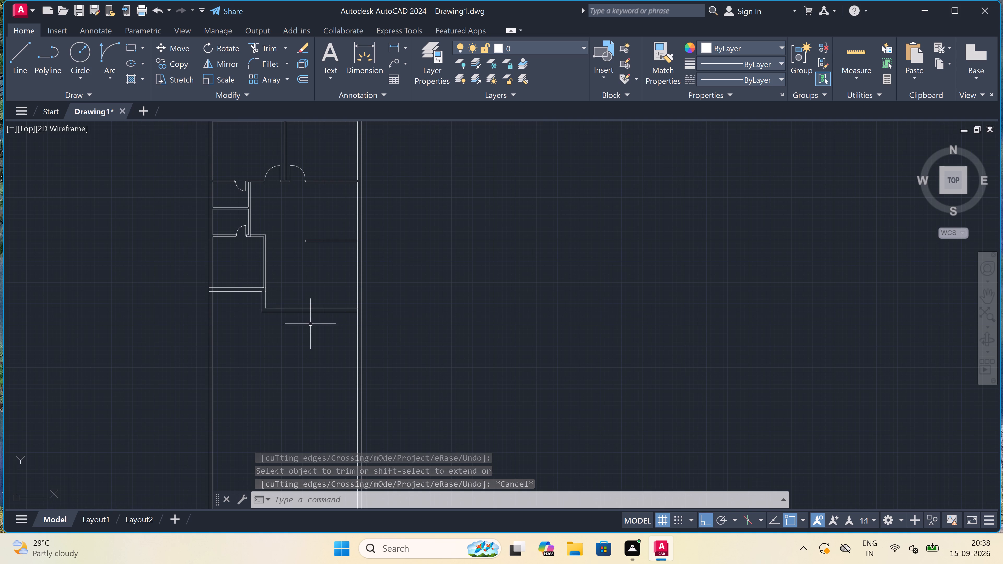
pyautogui.press('l')
pyautogui.press('space')
pyautogui.scroll(3, 352, 312)
pyautogui.click(371, 313)
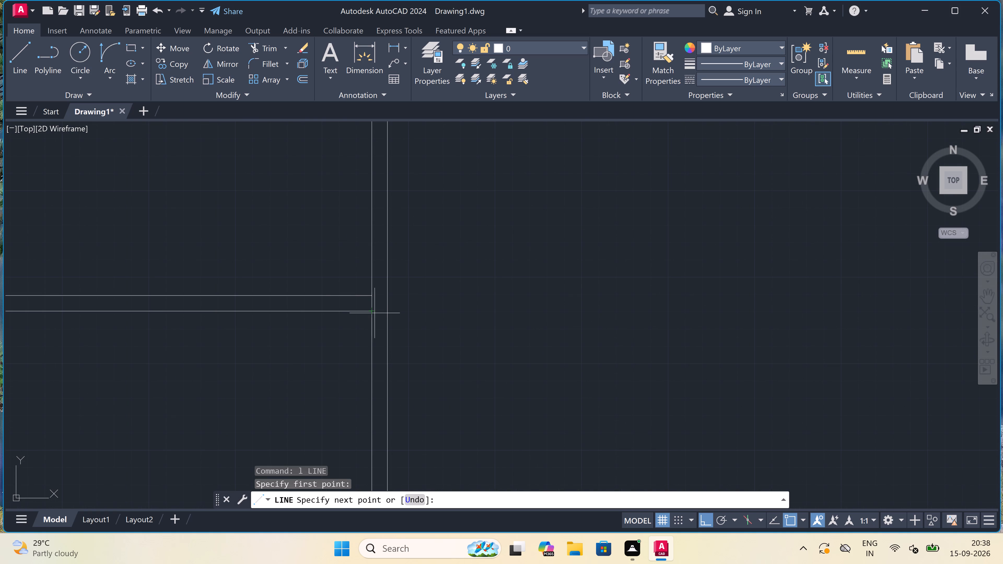
pyautogui.click(387, 312)
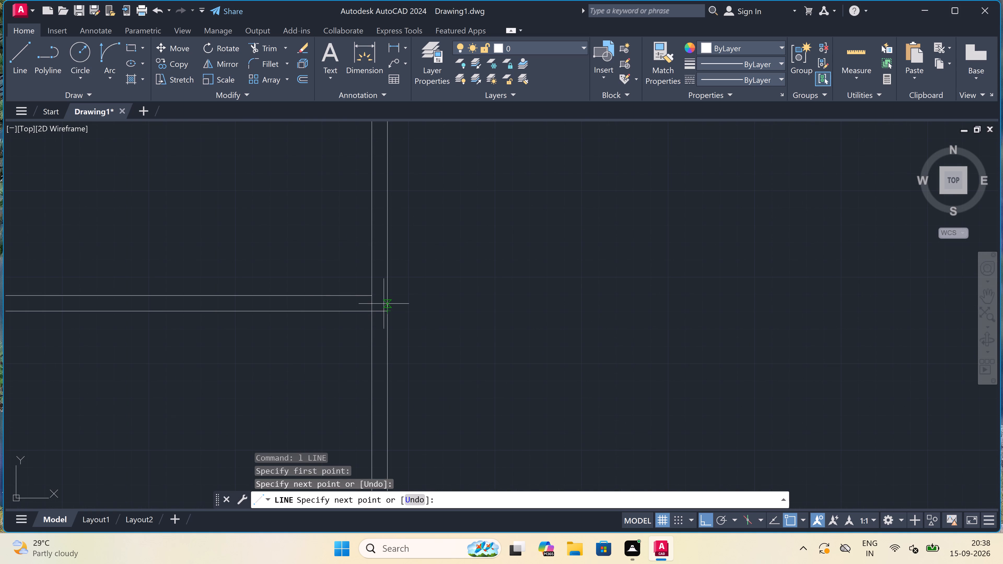
pyautogui.press('Escape')
# Trim away the right and left outer wall lines that continue below the floor plan's bottom walls.
pyautogui.scroll(-4, 390, 271)
pyautogui.write('tr')
pyautogui.press('space')
pyautogui.moveTo(398, 303); pyautogui.dragTo(384, 307)
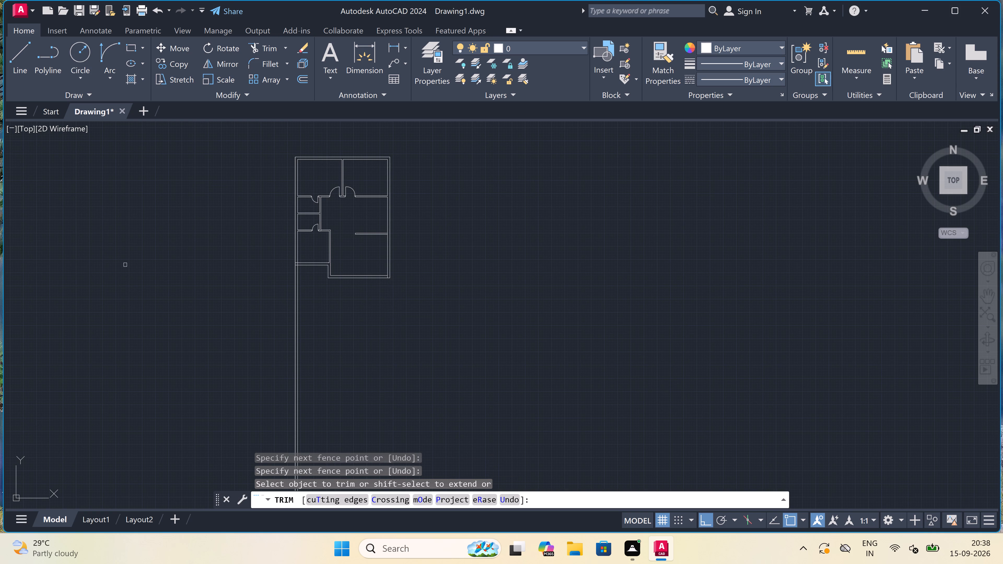
pyautogui.moveTo(133, 265); pyautogui.dragTo(147, 268)
pyautogui.click(363, 312)
pyautogui.press('Escape')
# Trim the two overlapping wall lines inside the plan's lower-left outer corner.
pyautogui.scroll(3, 347, 176)
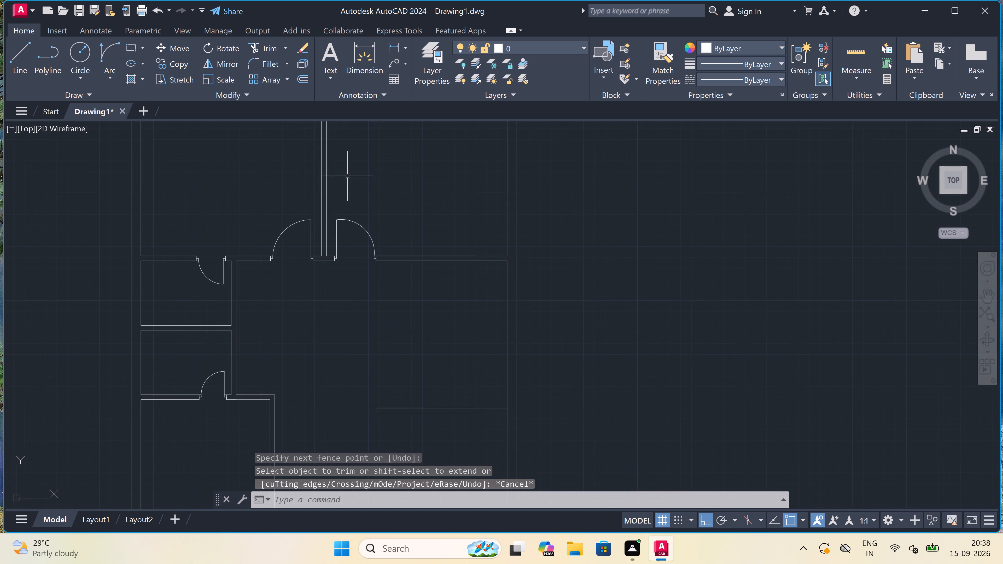
pyautogui.scroll(-5, 347, 176)
pyautogui.scroll(4, 330, 161)
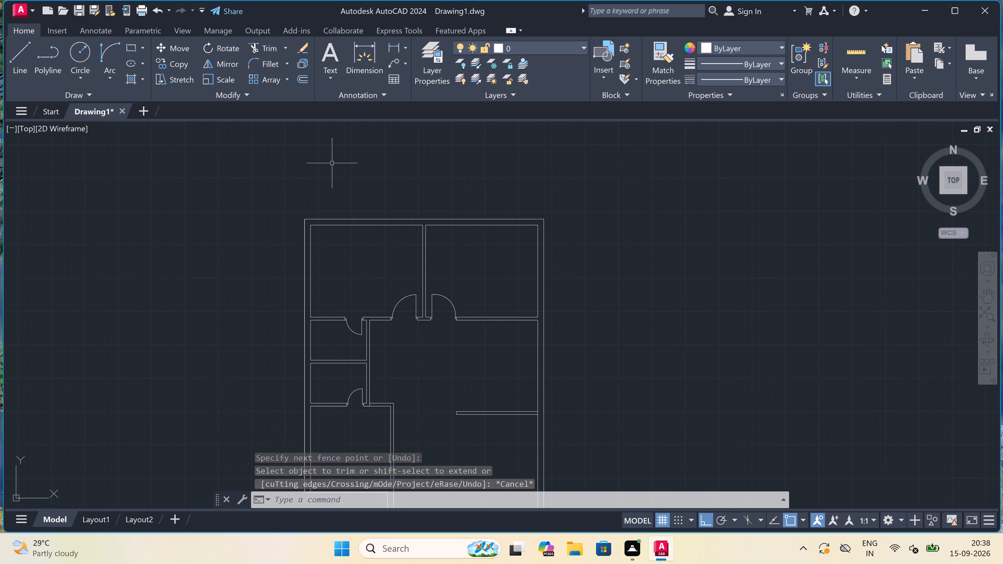
pyautogui.scroll(-1, 333, 164)
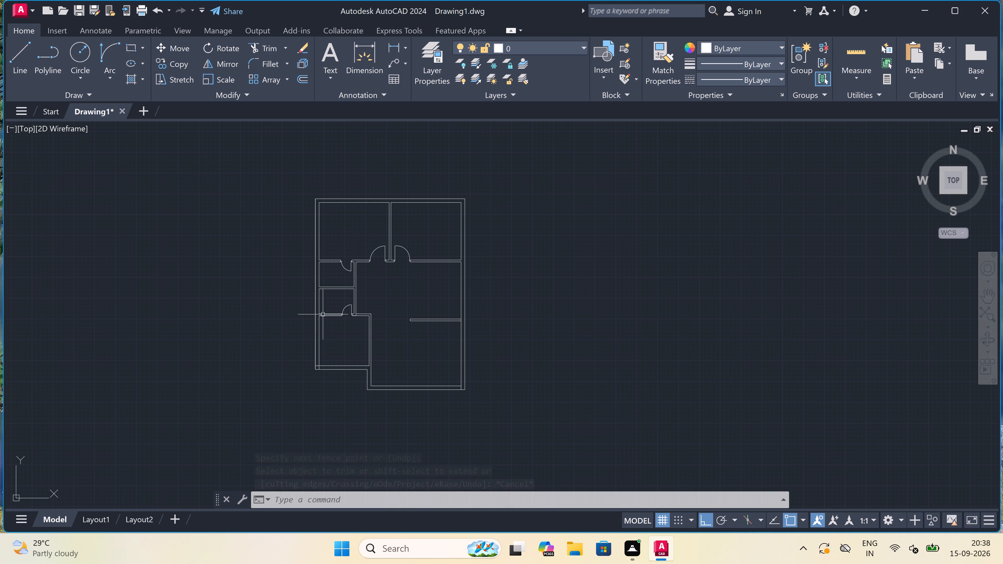
pyautogui.press('t')
pyautogui.press('r')
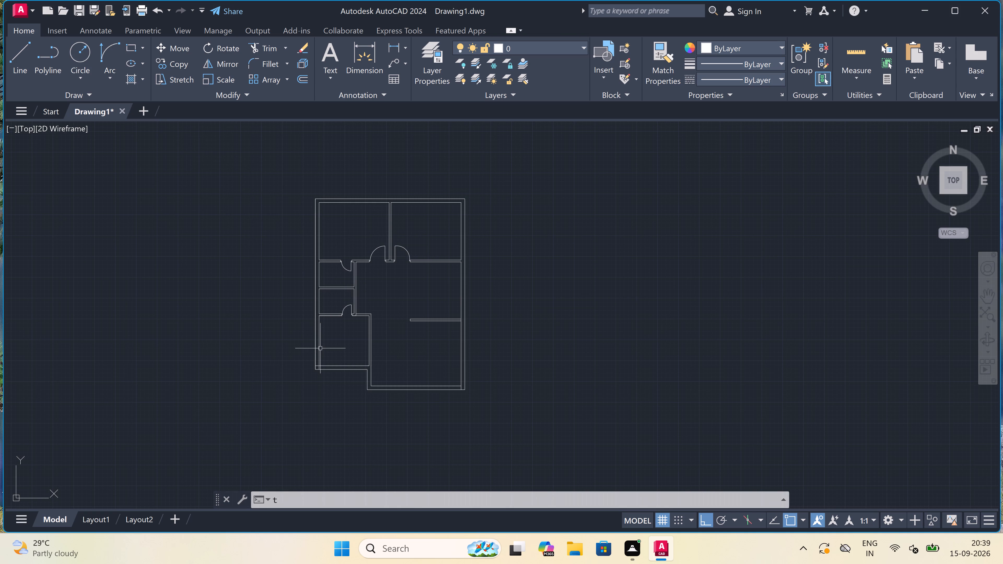
pyautogui.press('space')
pyautogui.scroll(2, 320, 348)
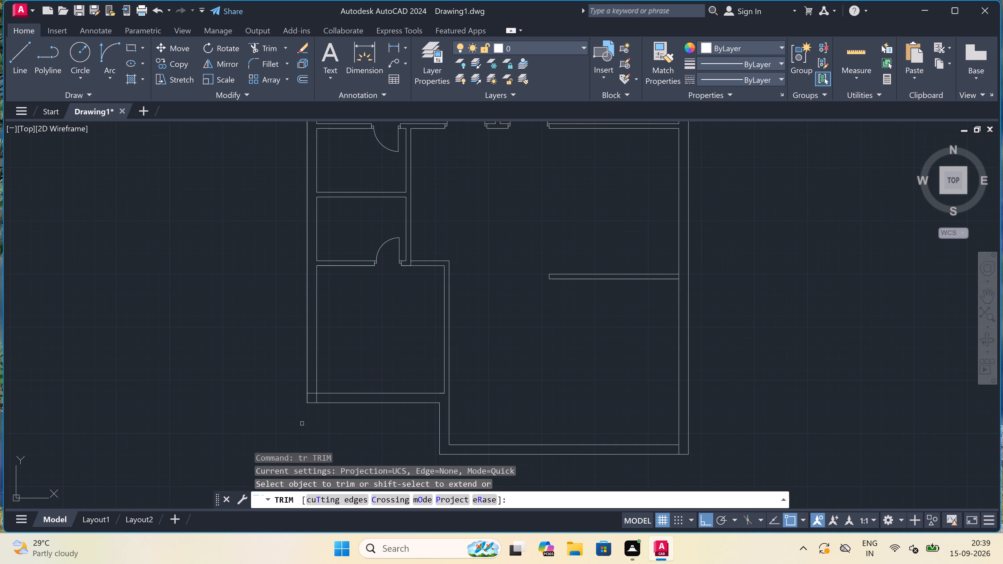
pyautogui.scroll(3, 310, 412)
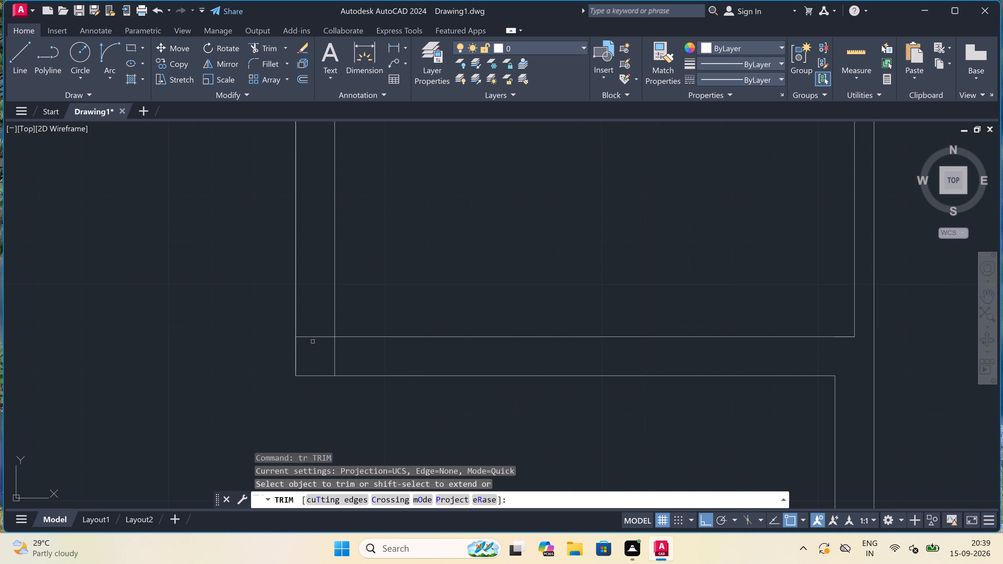
pyautogui.click(311, 337)
pyautogui.click(329, 355)
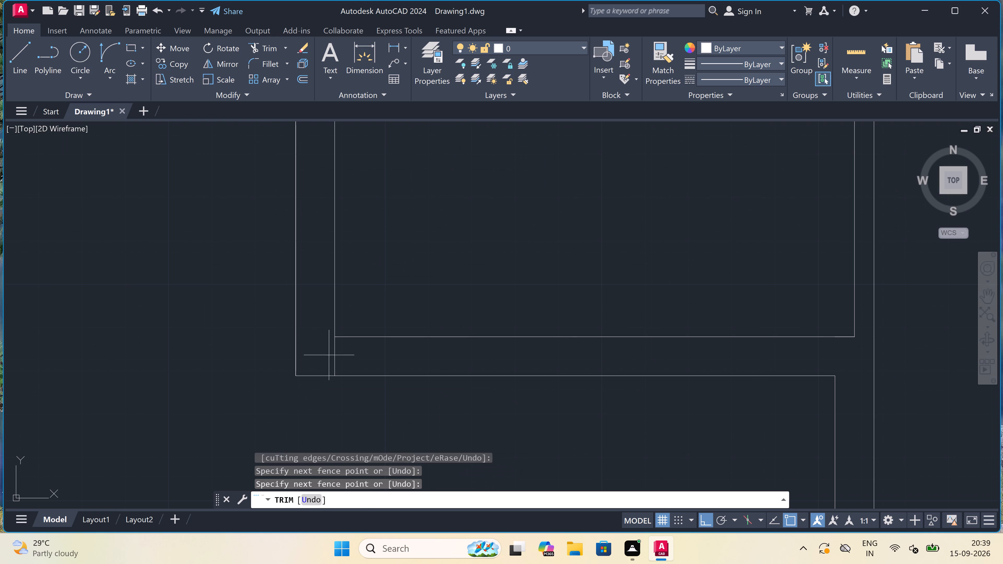
pyautogui.click(347, 358)
# Trim the right outer wall's inner face between the two faces of the short right-hand partition.
pyautogui.scroll(-4, 347, 359)
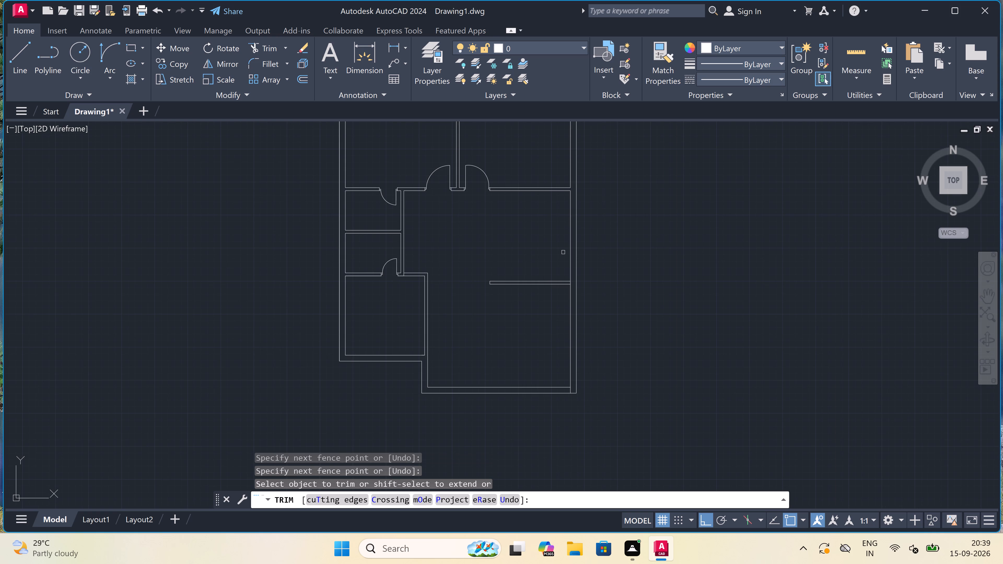
pyautogui.scroll(6, 571, 284)
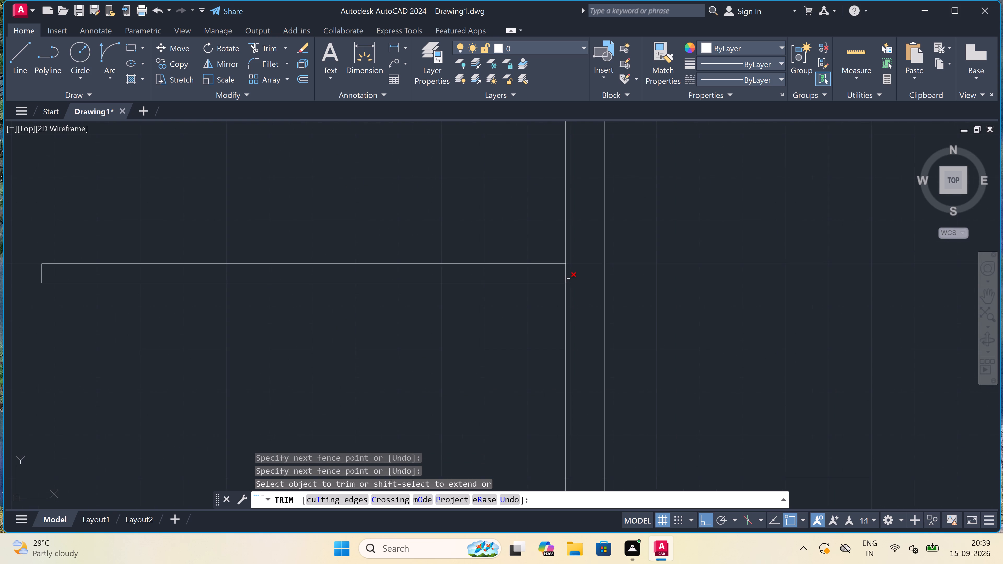
pyautogui.click(563, 271)
pyautogui.click(519, 257)
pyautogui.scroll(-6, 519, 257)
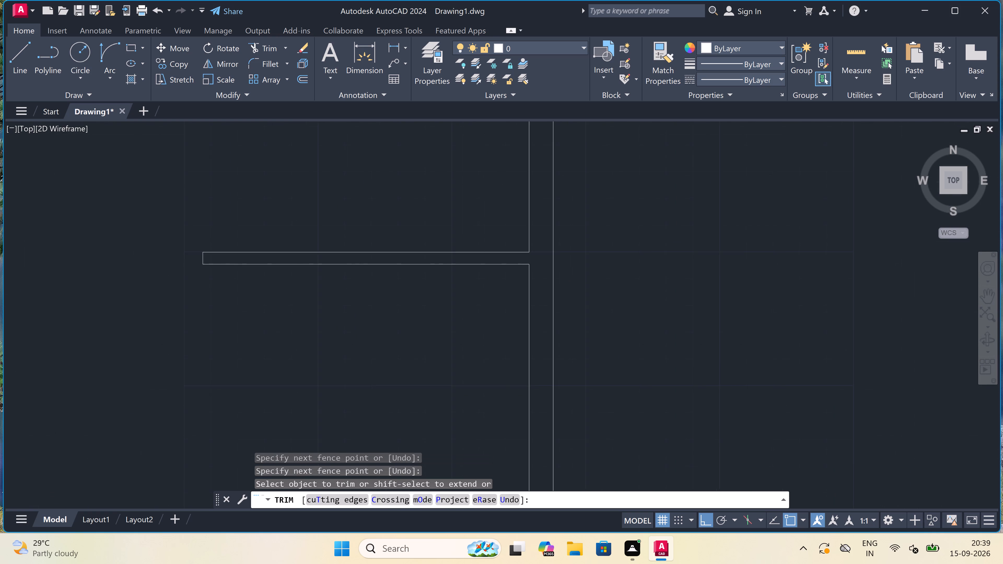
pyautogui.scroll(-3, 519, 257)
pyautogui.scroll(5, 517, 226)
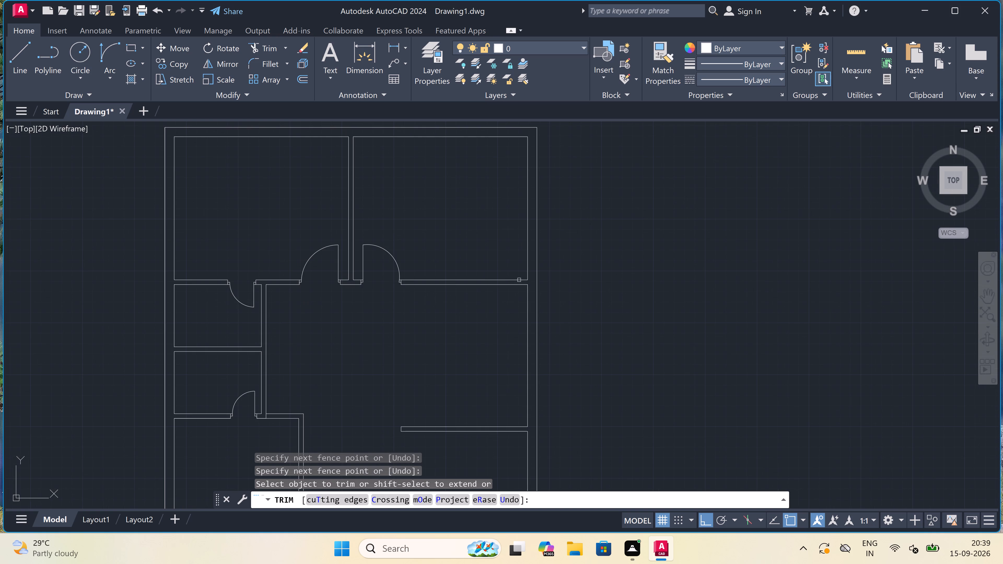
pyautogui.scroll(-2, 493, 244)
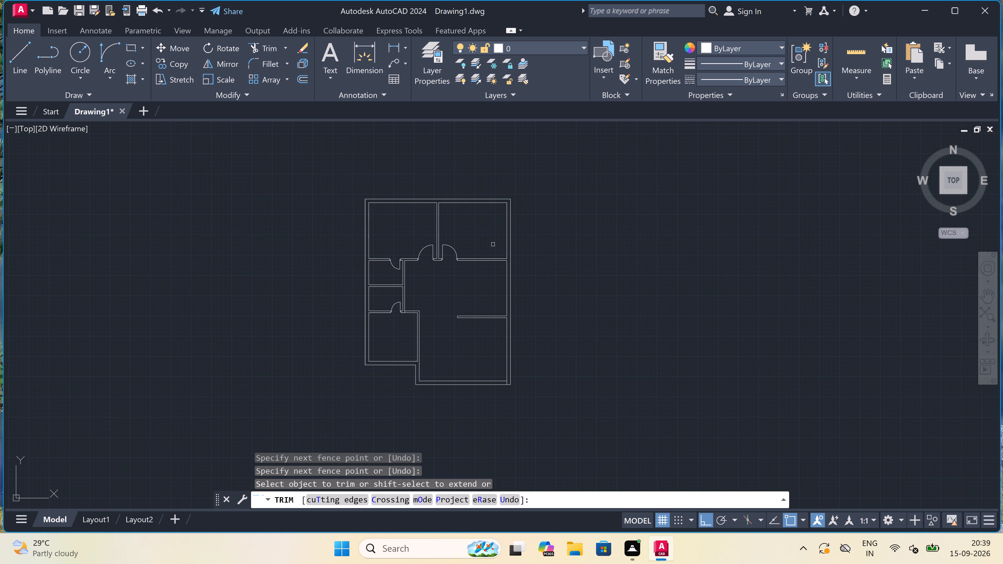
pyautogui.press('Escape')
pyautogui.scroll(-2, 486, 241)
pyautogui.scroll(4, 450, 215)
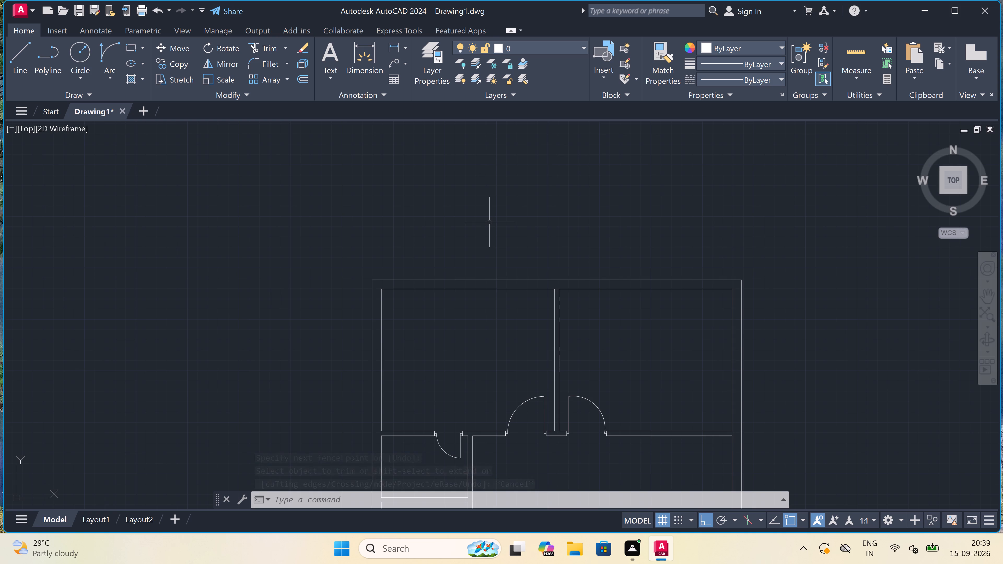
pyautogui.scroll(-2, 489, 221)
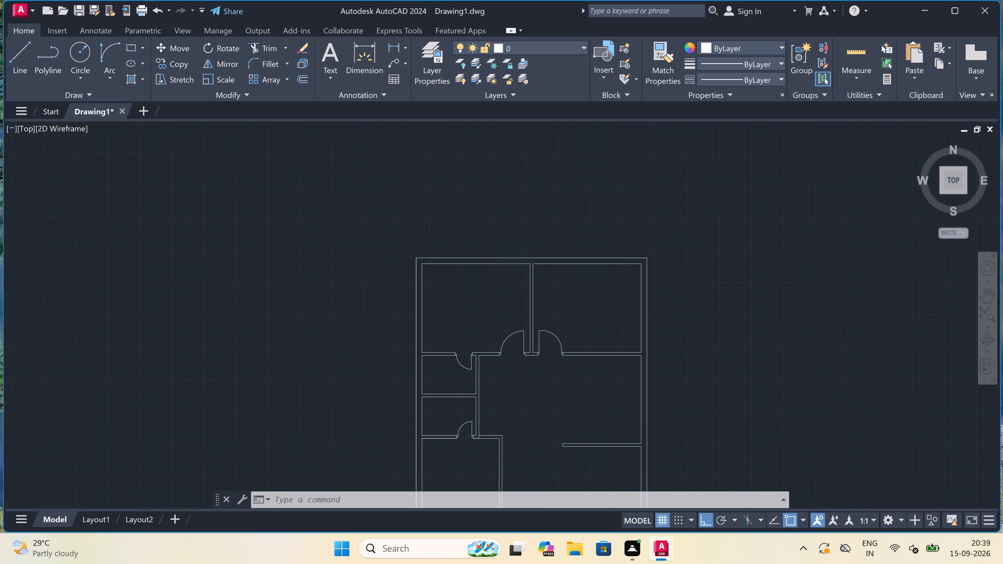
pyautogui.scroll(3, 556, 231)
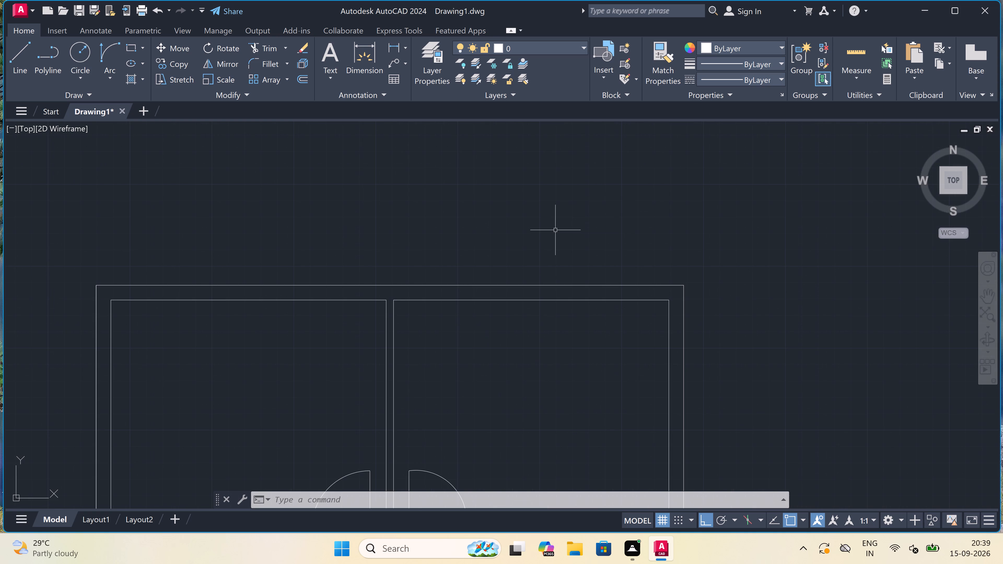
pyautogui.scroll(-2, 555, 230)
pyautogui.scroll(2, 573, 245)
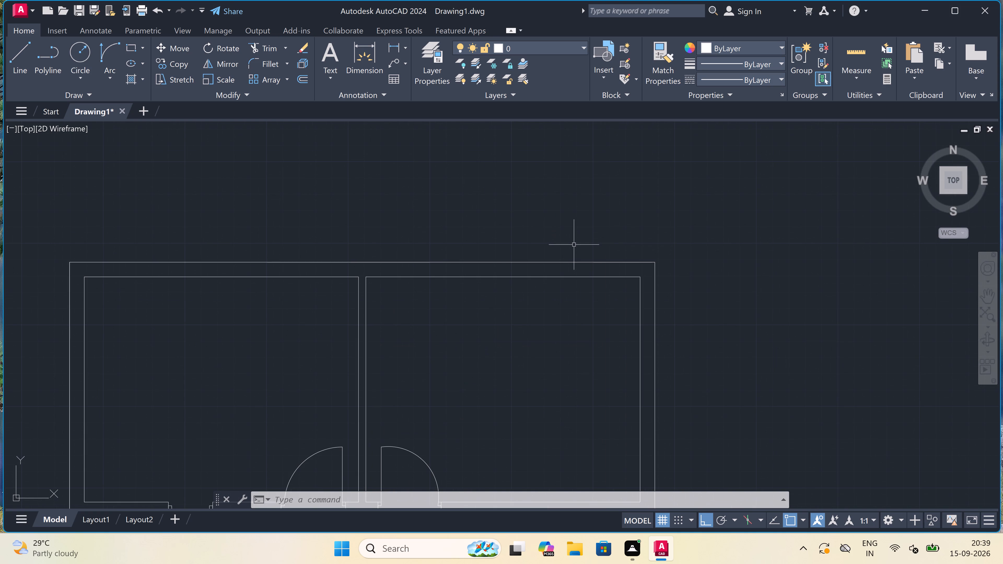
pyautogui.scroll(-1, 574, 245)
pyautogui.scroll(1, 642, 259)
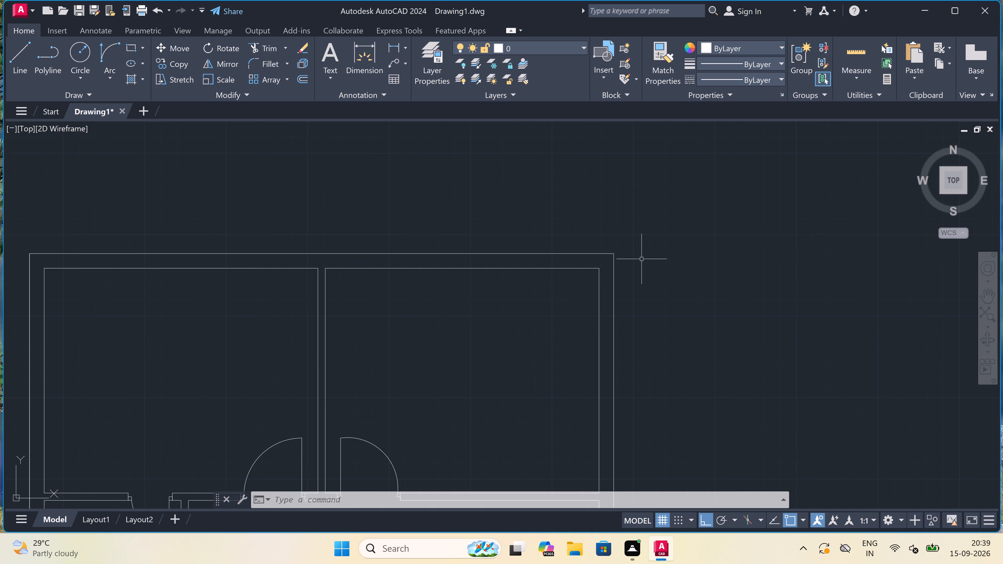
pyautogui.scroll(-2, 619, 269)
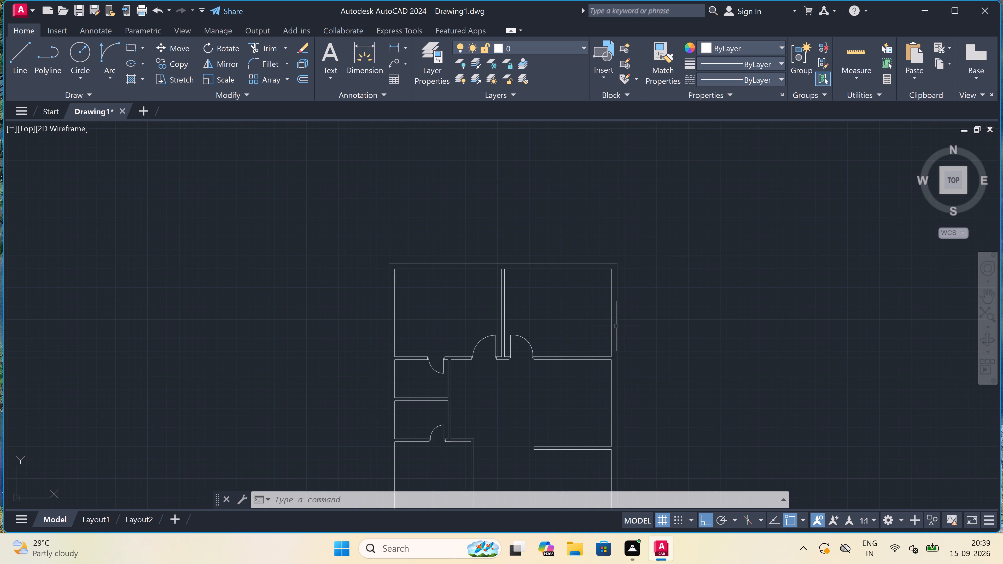
# Draw a 4' horizontal line outward from the plan's upper-right outer corner, continuing the top wall's outer face.
pyautogui.press('l')
pyautogui.press('space')
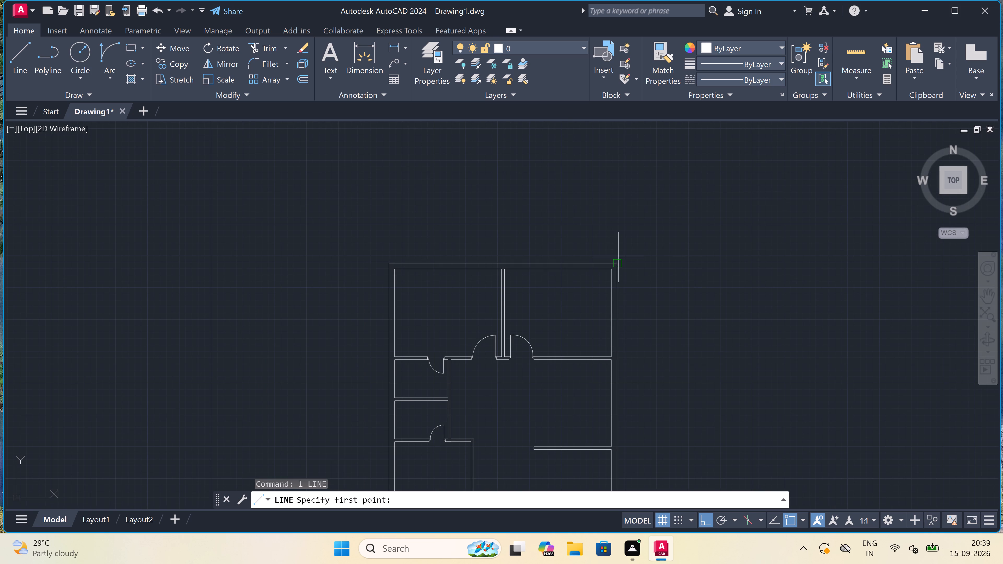
pyautogui.scroll(1, 616, 259)
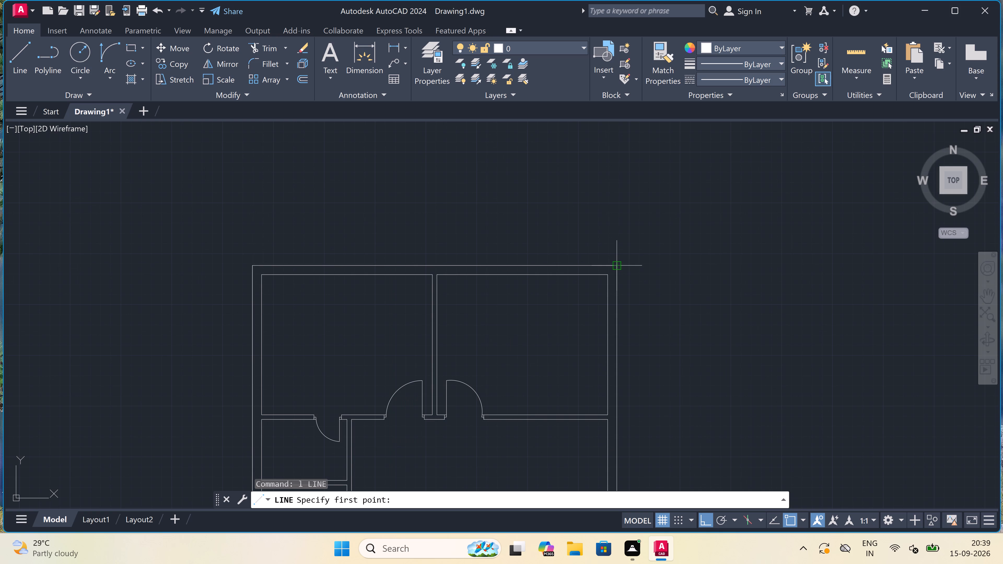
pyautogui.scroll(1, 615, 265)
pyautogui.scroll(-1, 615, 265)
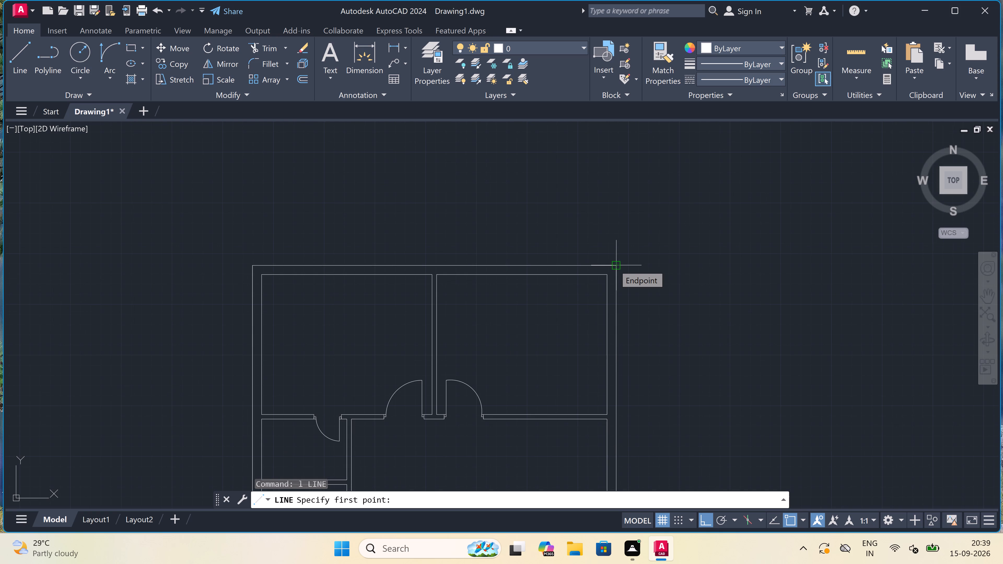
pyautogui.click(614, 265)
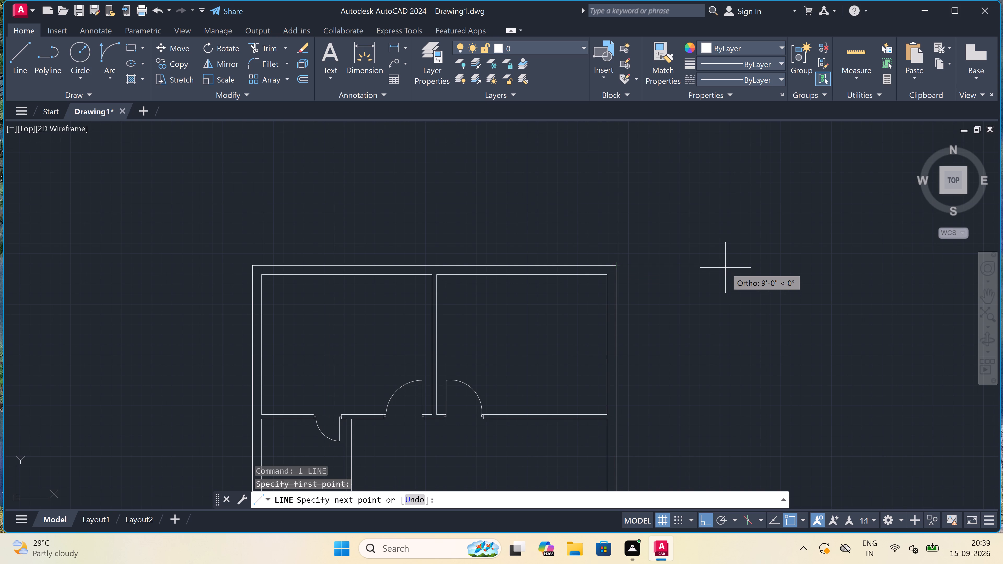
pyautogui.write("4'")
pyautogui.press('space')
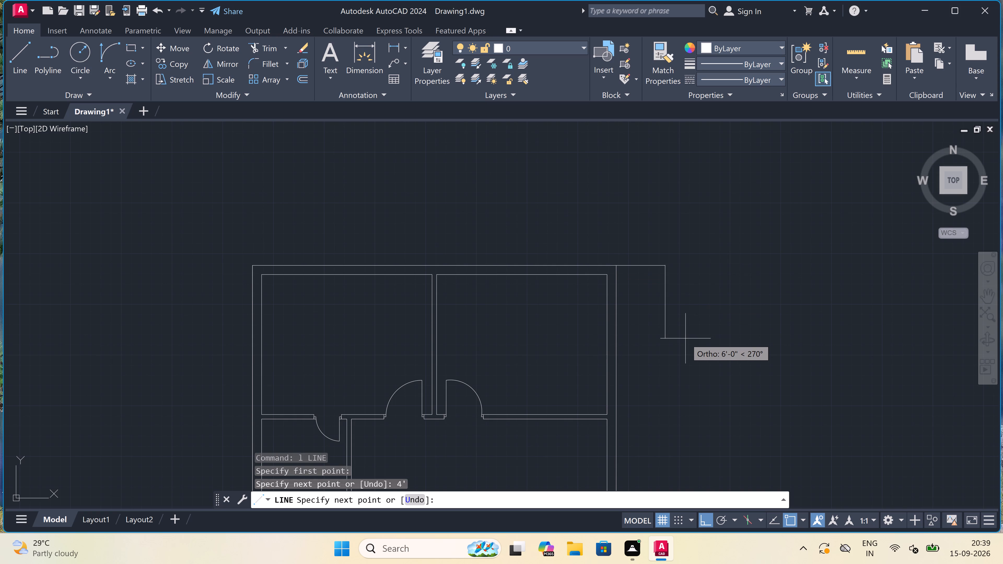
pyautogui.press('Escape')
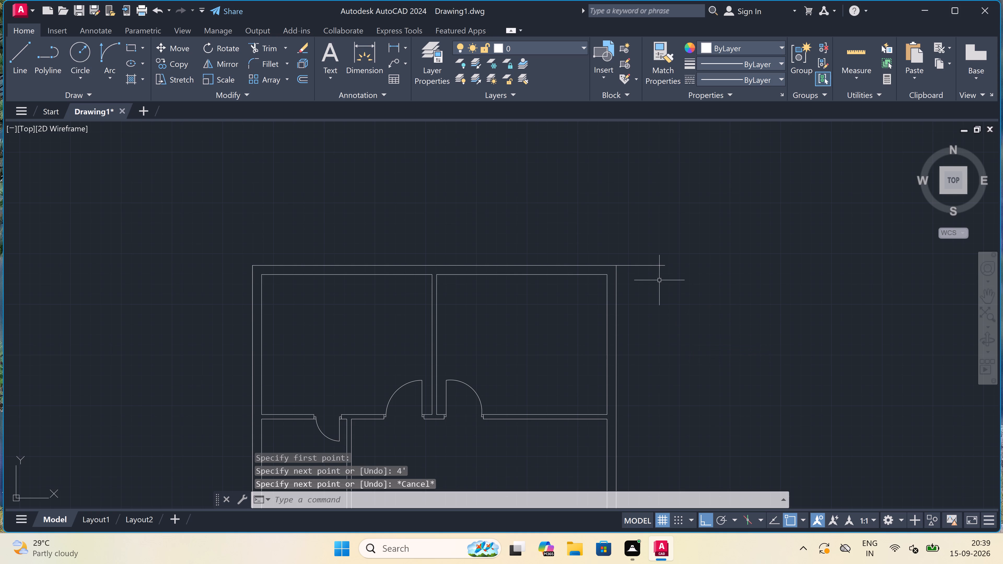
# Draw a line 7' down from the upper-right outer corner along the right wall, continuing with a horizontal segment outward.
pyautogui.press('space')
pyautogui.moveTo(620, 267); pyautogui.dragTo(621, 279)
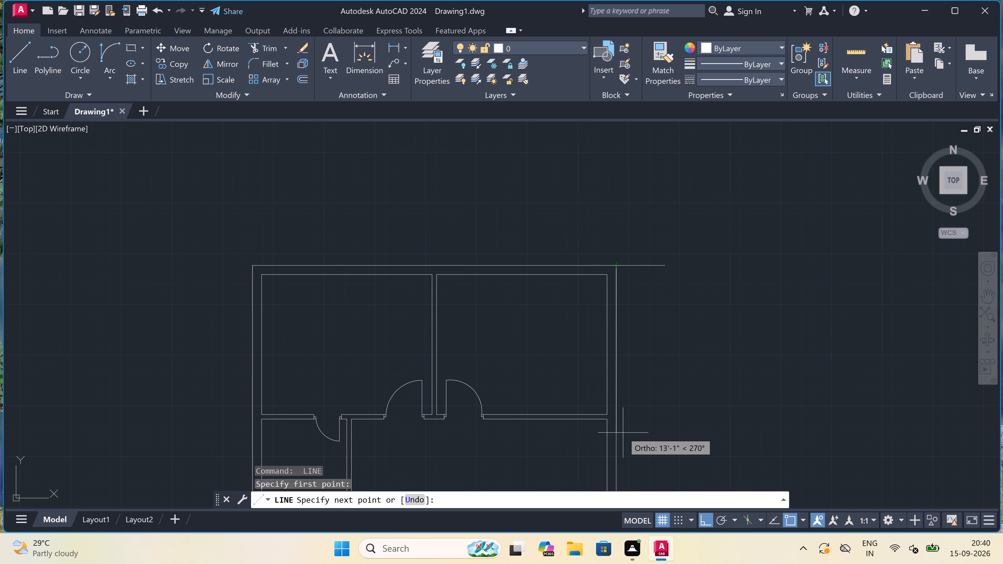
pyautogui.write("7'")
pyautogui.press('space')
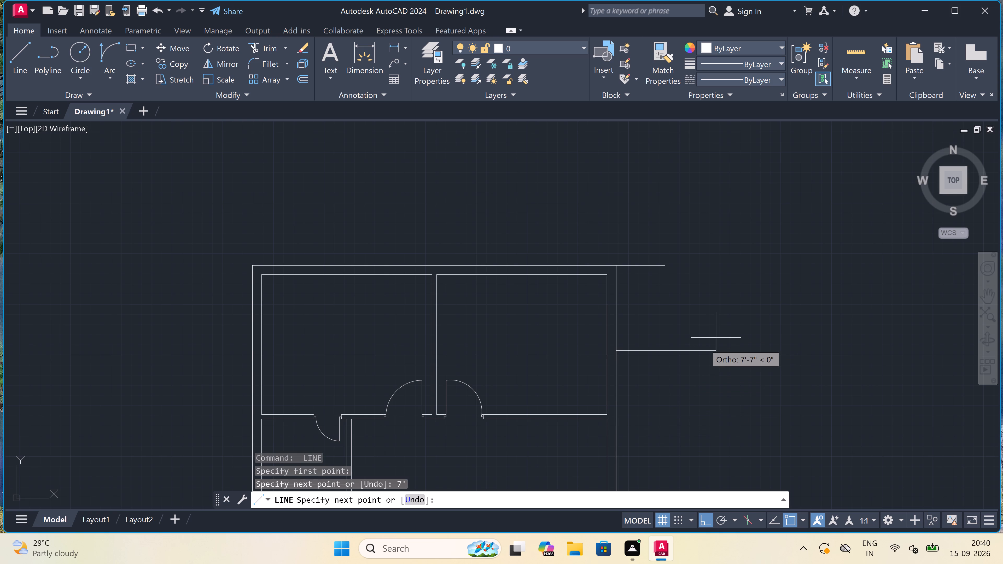
pyautogui.scroll(1, 702, 344)
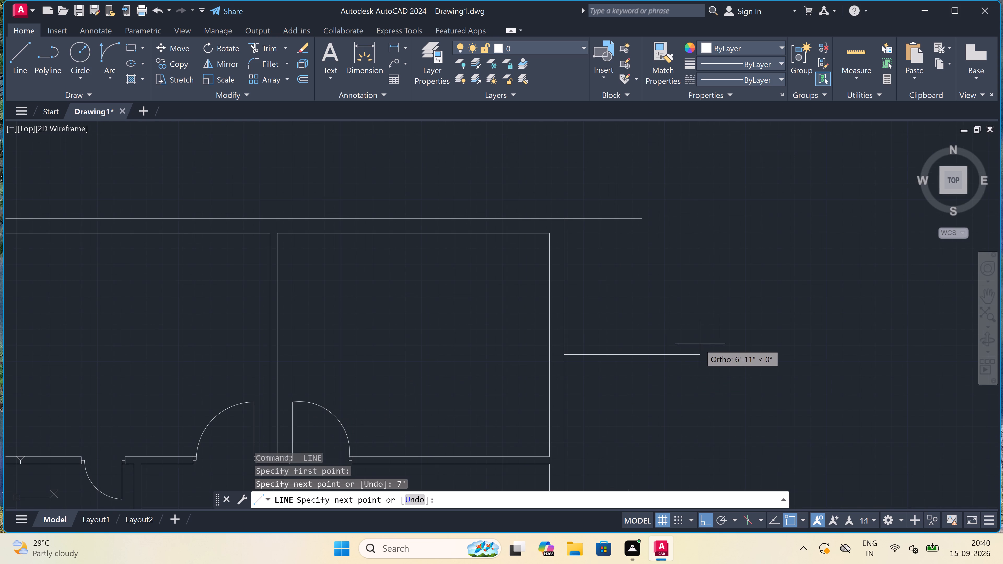
pyautogui.click(685, 351)
pyautogui.press('Escape')
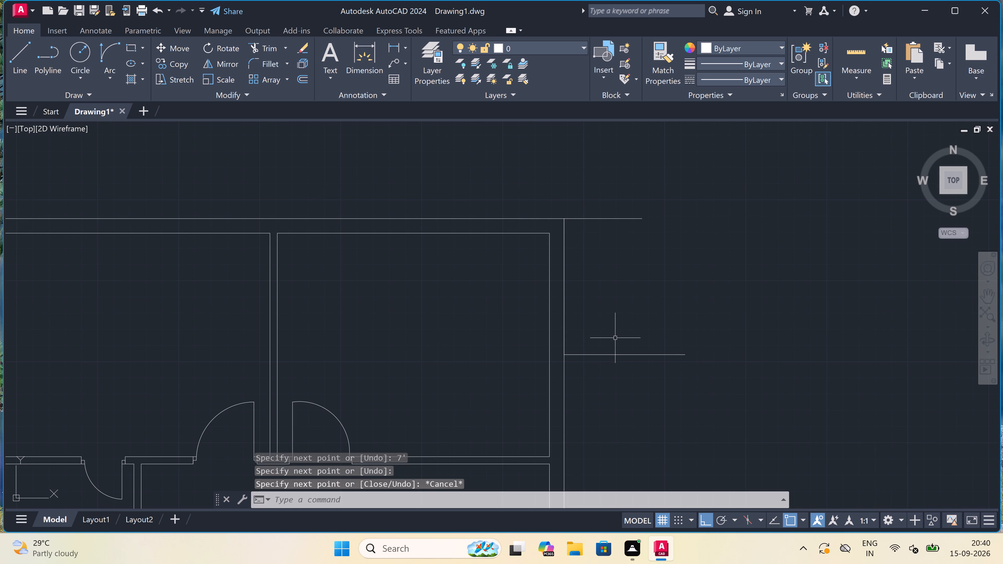
# Trim the right outer wall's outer face between the two horizontal lines that project from it.
pyautogui.write('tr')
pyautogui.press('space')
pyautogui.click(561, 287)
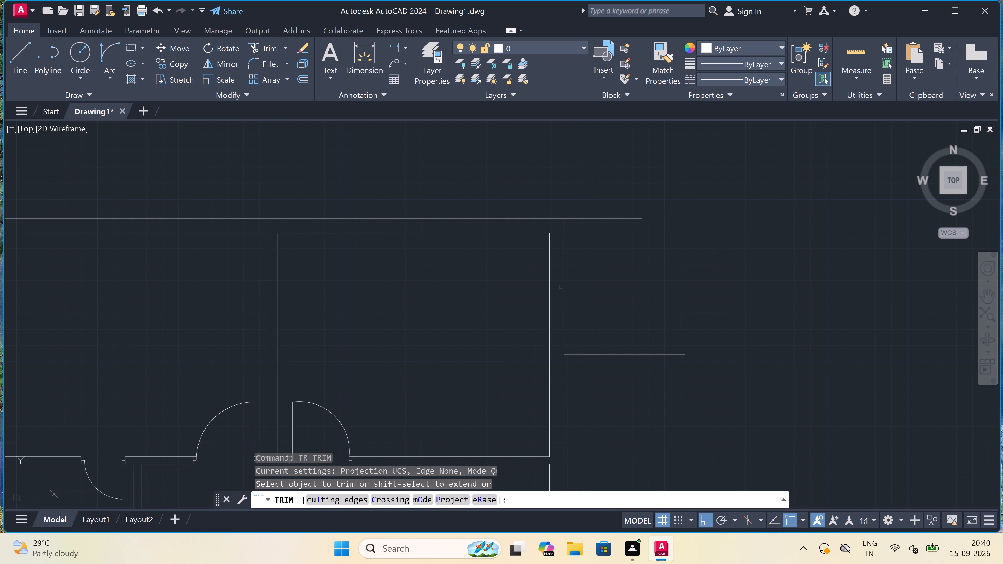
pyautogui.click(572, 286)
pyautogui.press('Escape')
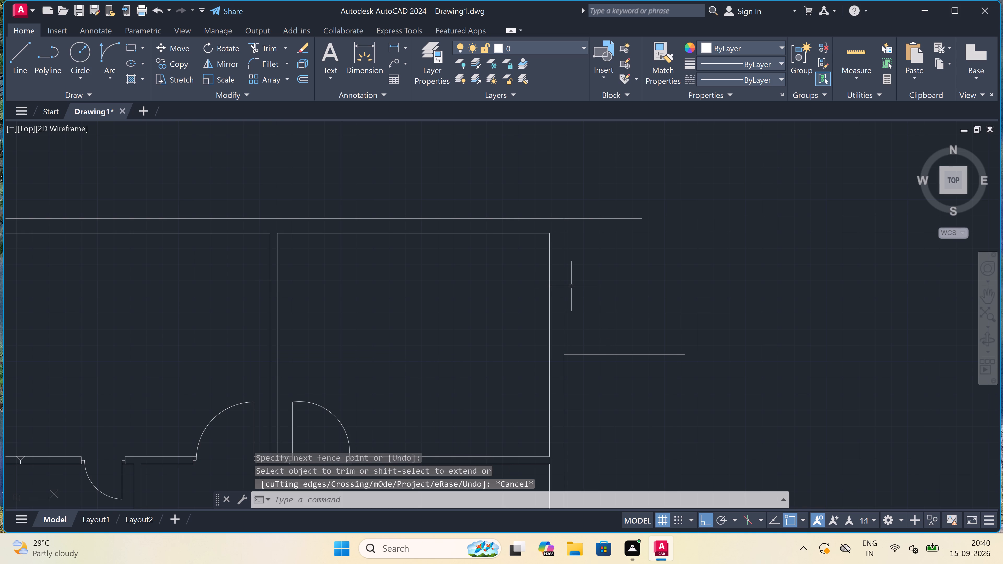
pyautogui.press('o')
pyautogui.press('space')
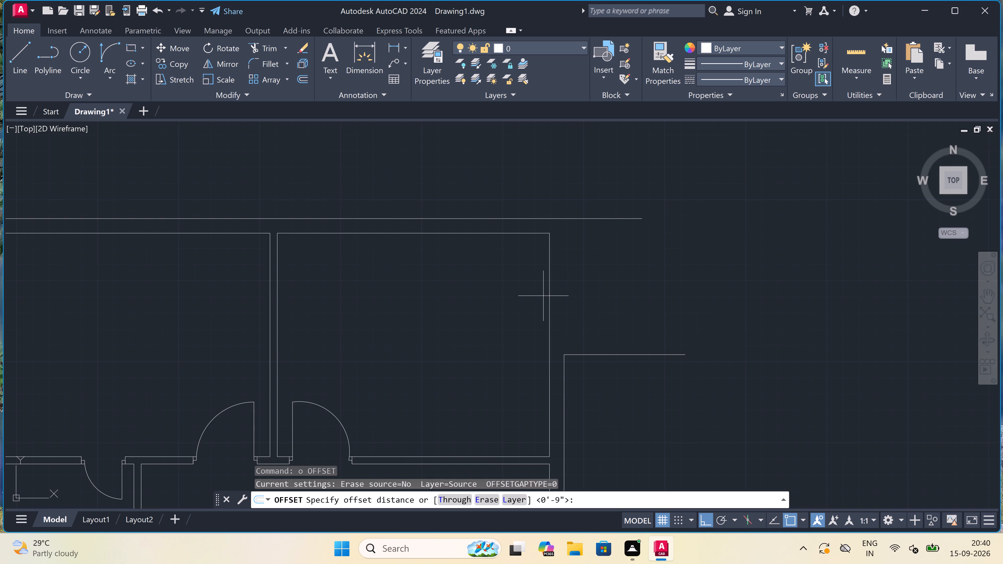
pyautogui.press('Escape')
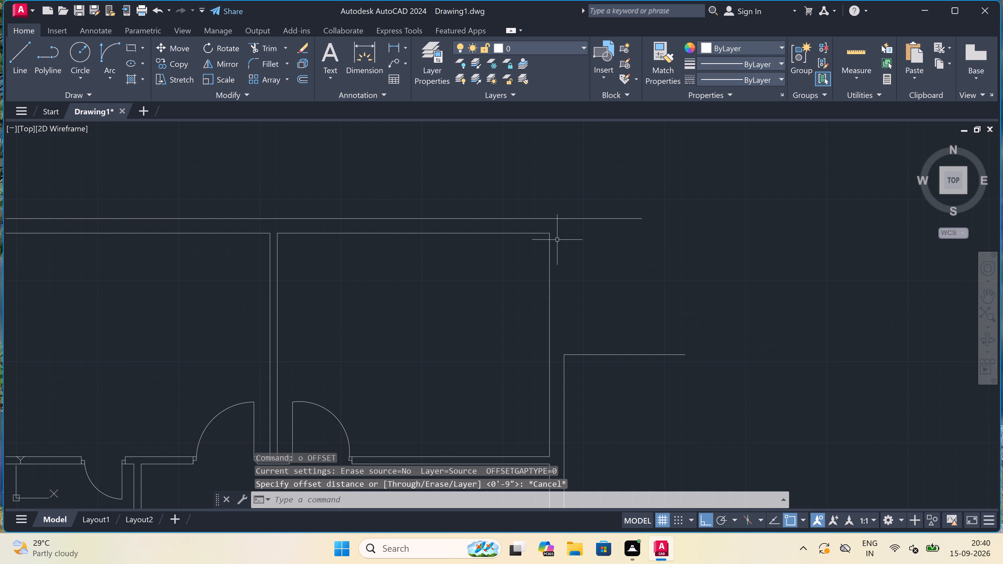
# Draw a 4.5" line outward along the top wall's outer face, starting directly above the upper-right room's inner corner.
pyautogui.press('l')
pyautogui.press('space')
pyautogui.scroll(2, 554, 214)
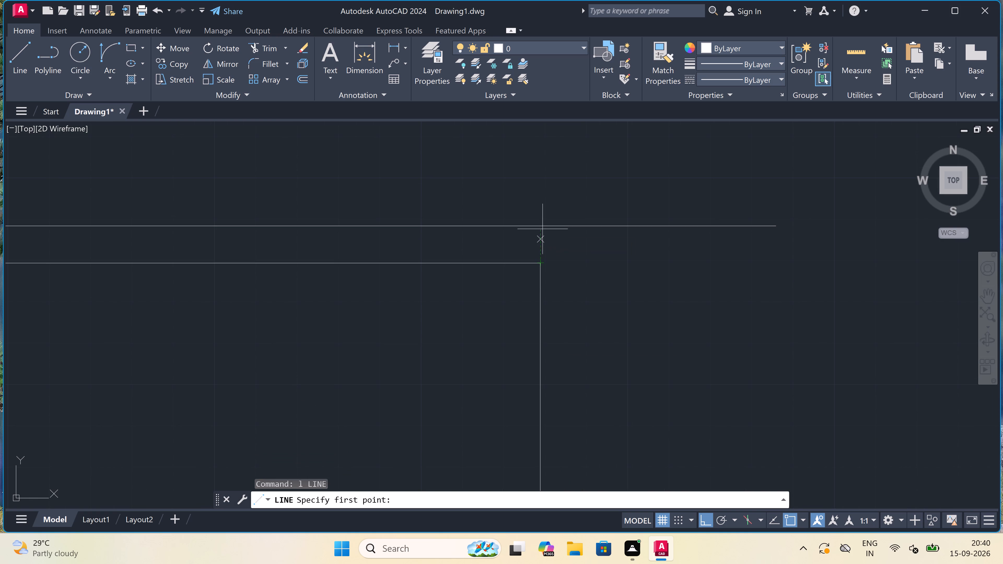
pyautogui.moveTo(542, 227); pyautogui.dragTo(545, 227)
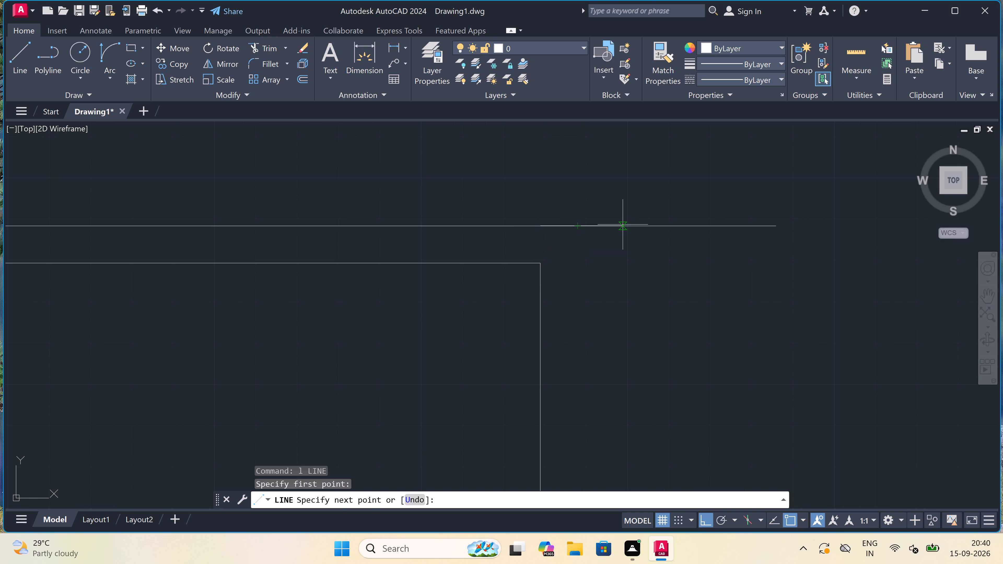
pyautogui.press('9')
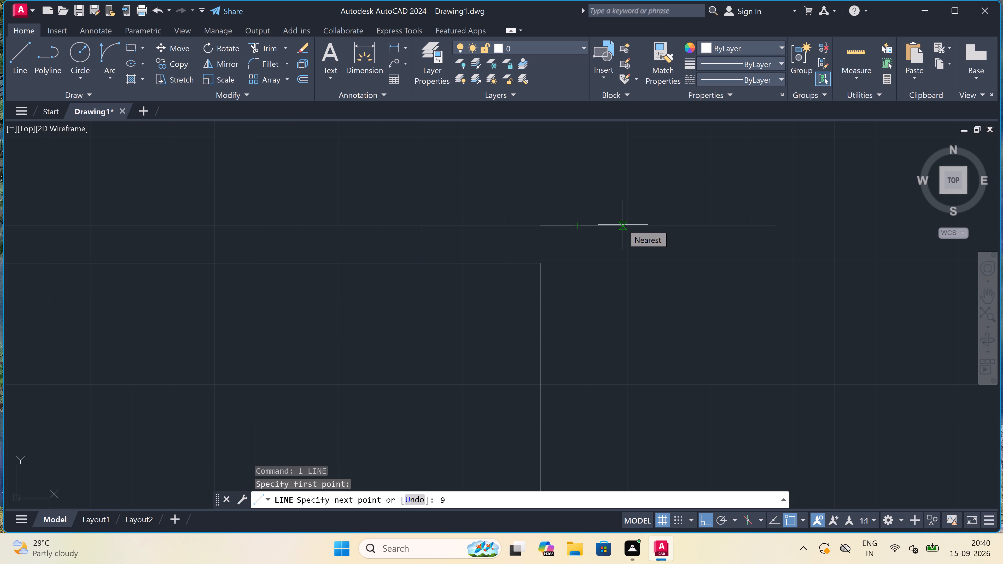
pyautogui.press('BackSpace')
pyautogui.write('4.5"')
pyautogui.press('space')
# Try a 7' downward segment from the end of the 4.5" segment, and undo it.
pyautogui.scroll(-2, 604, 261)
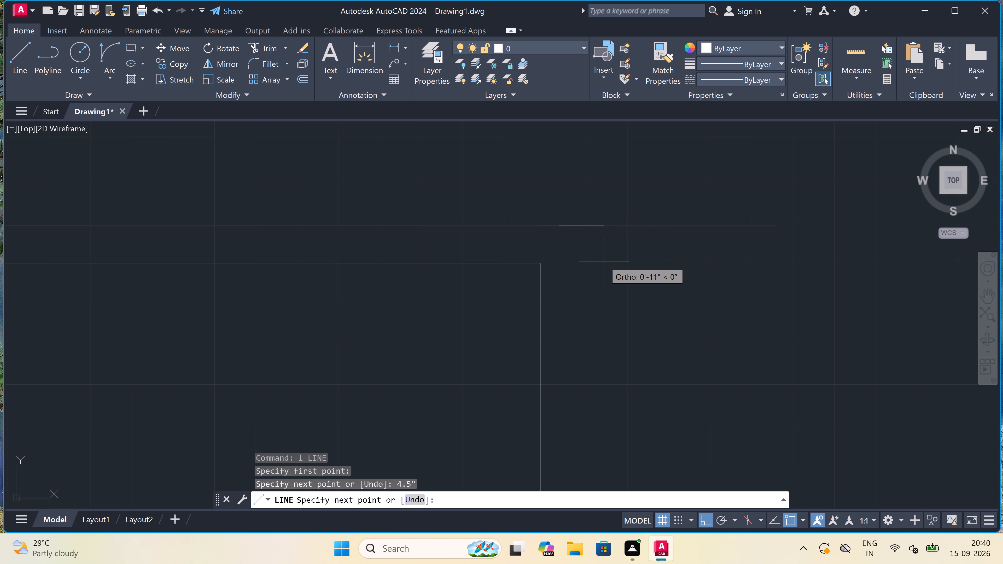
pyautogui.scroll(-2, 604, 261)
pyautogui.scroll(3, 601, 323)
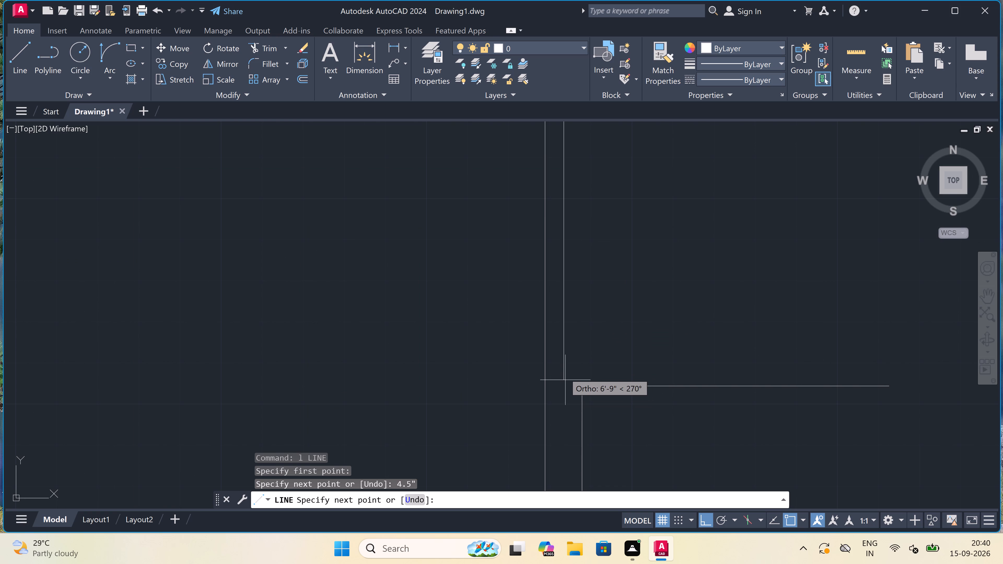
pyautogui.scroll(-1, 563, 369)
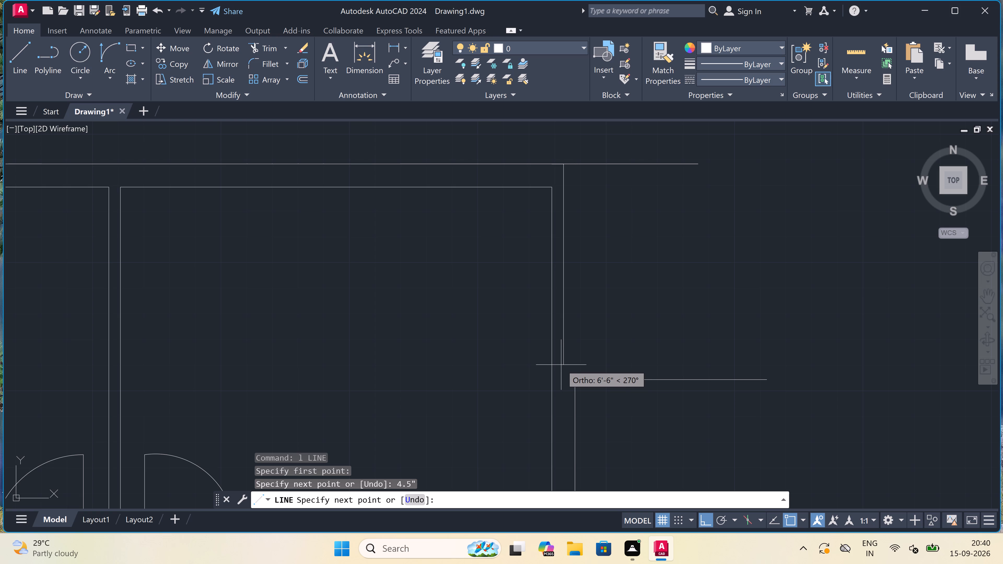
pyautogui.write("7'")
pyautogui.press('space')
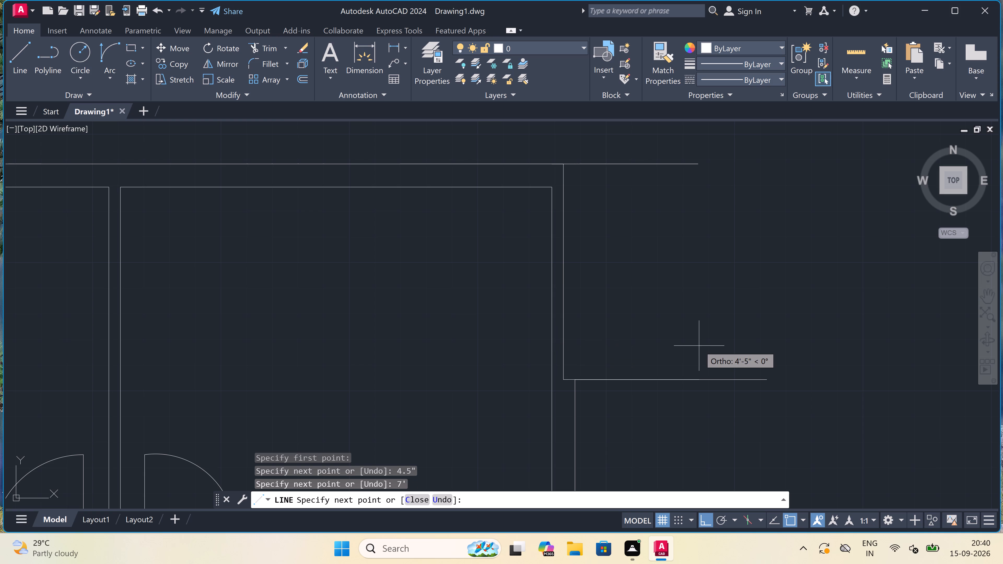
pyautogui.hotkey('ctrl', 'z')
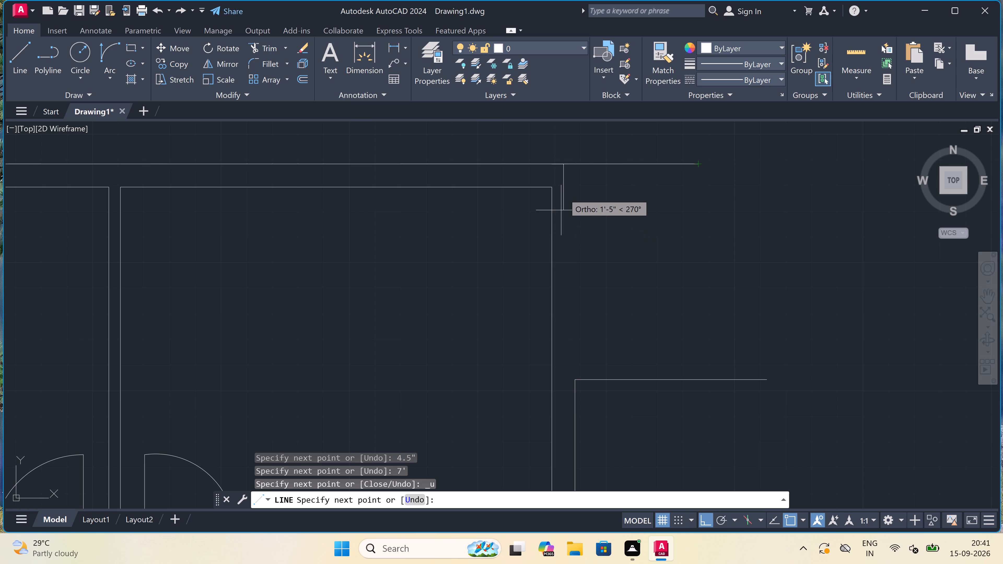
# Draw the extension's inner faces: down to the top wall's inner-face level, 7' down, 4' outward, and up to the top wall's outer face.
pyautogui.scroll(3, 568, 182)
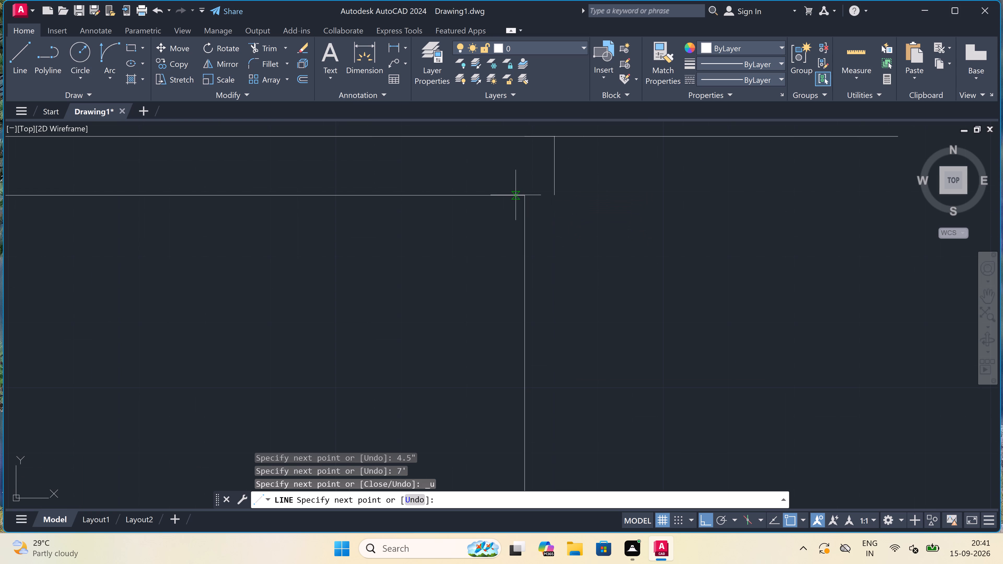
pyautogui.click(555, 195)
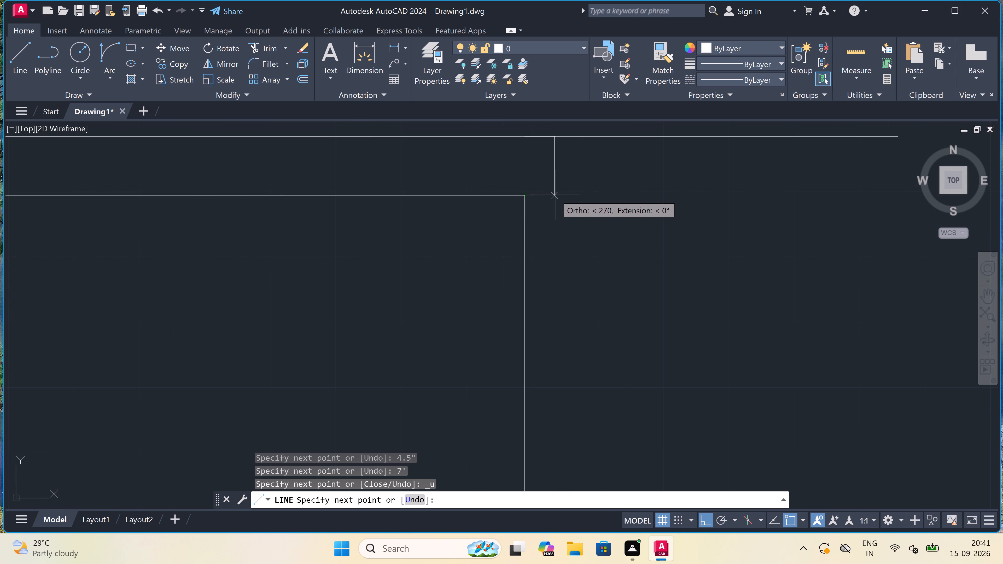
pyautogui.scroll(-5, 556, 194)
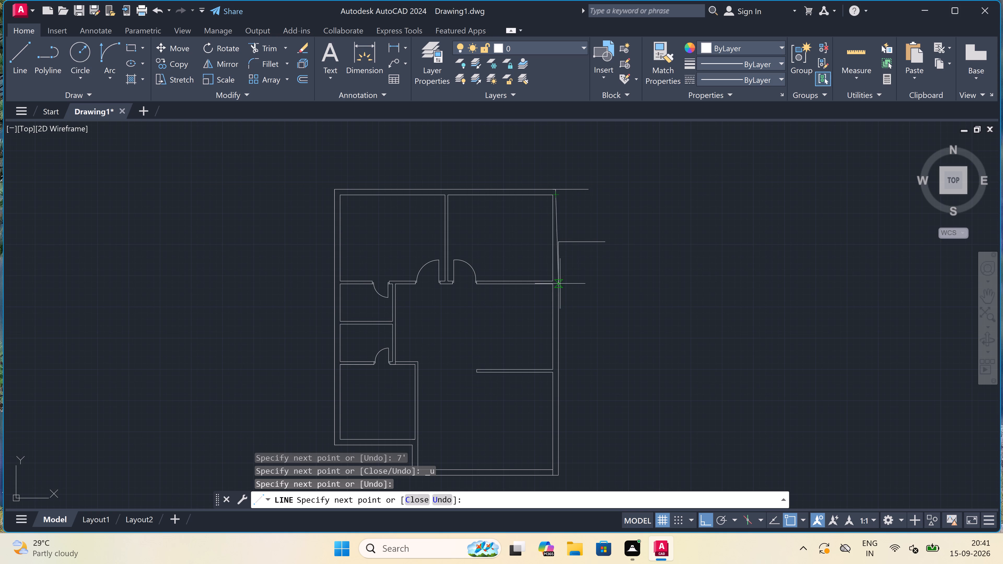
pyautogui.write("7'")
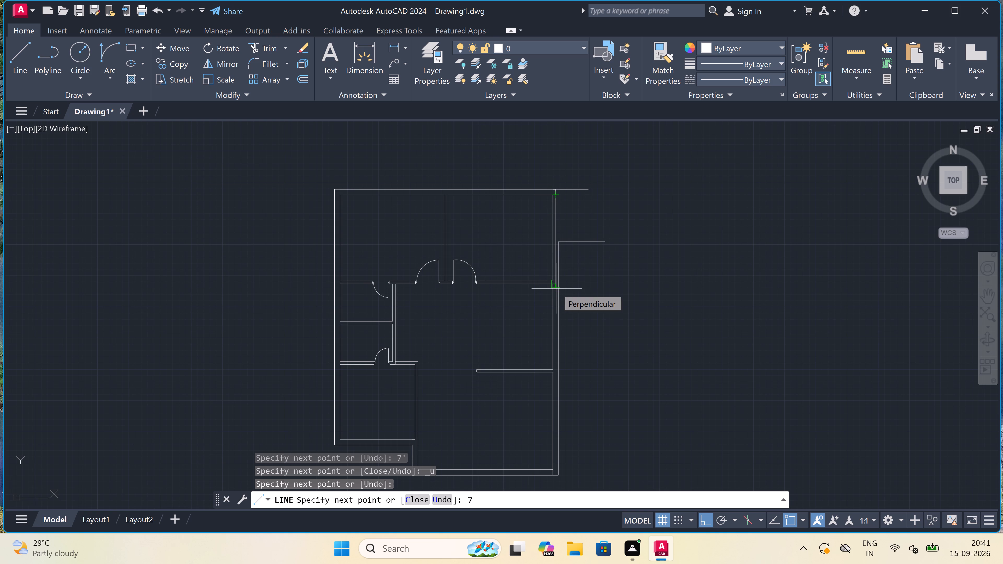
pyautogui.press('space')
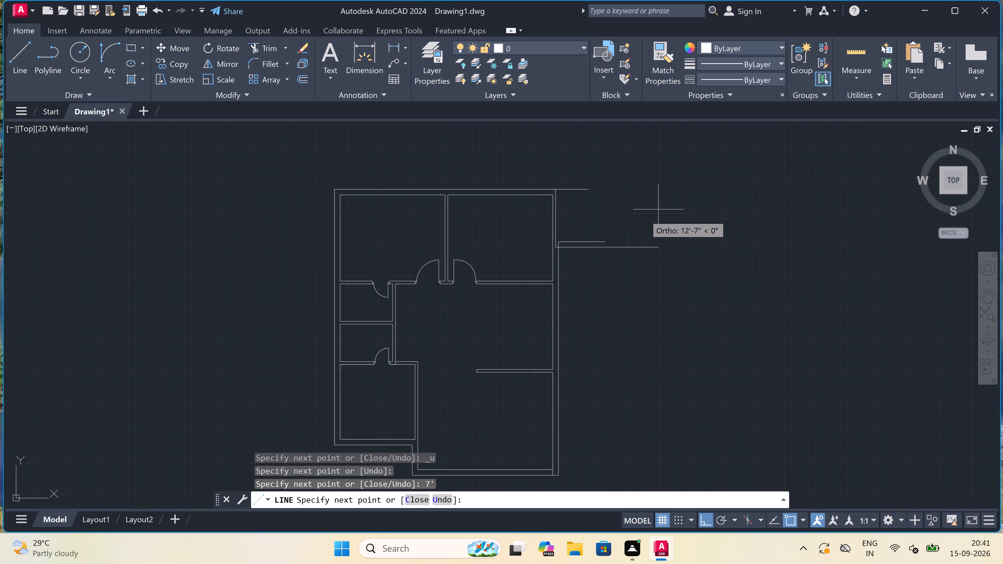
pyautogui.scroll(2, 607, 228)
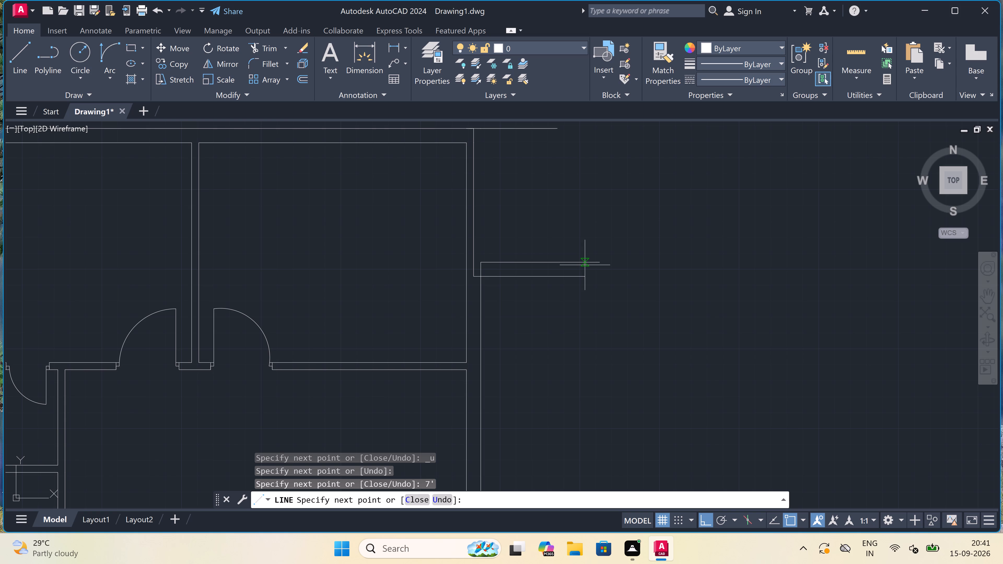
pyautogui.write("4'")
pyautogui.press('space')
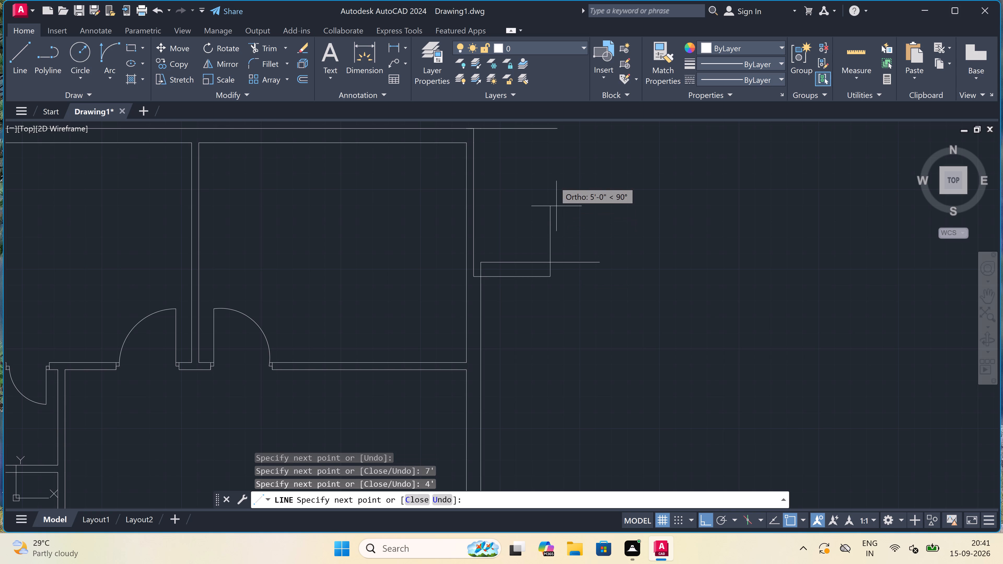
pyautogui.scroll(-2, 554, 179)
pyautogui.scroll(3, 549, 158)
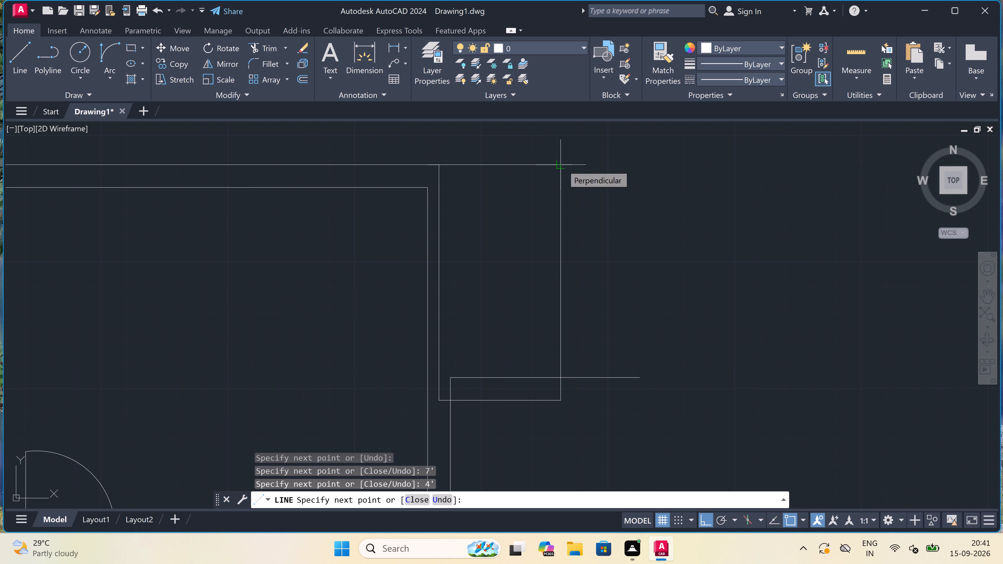
pyautogui.click(562, 165)
# Draw the extension's outer faces 9" beyond its inner right and bottom faces, ending at the main right wall's outer face.
pyautogui.write('9"')
pyautogui.press('space')
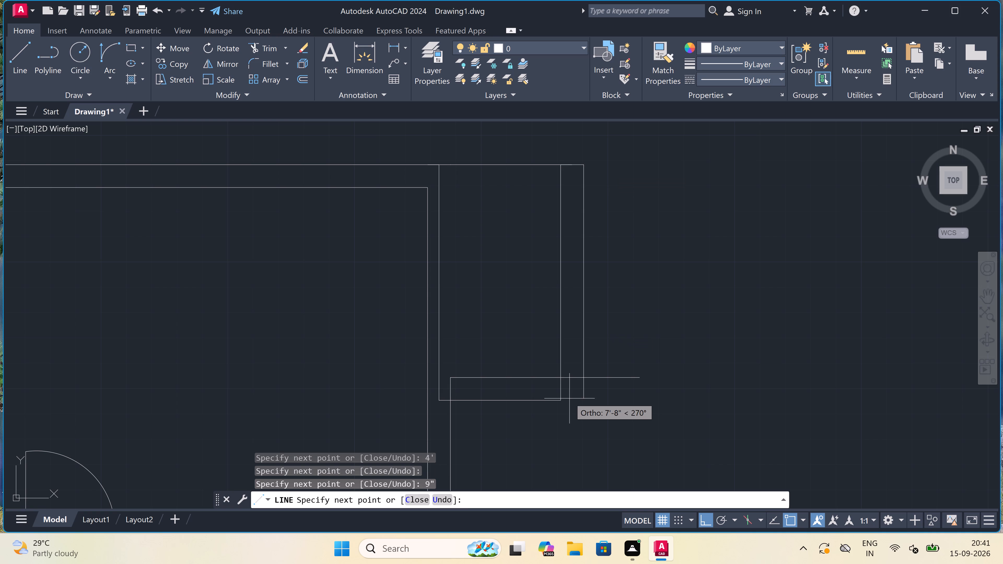
pyautogui.scroll(2, 563, 405)
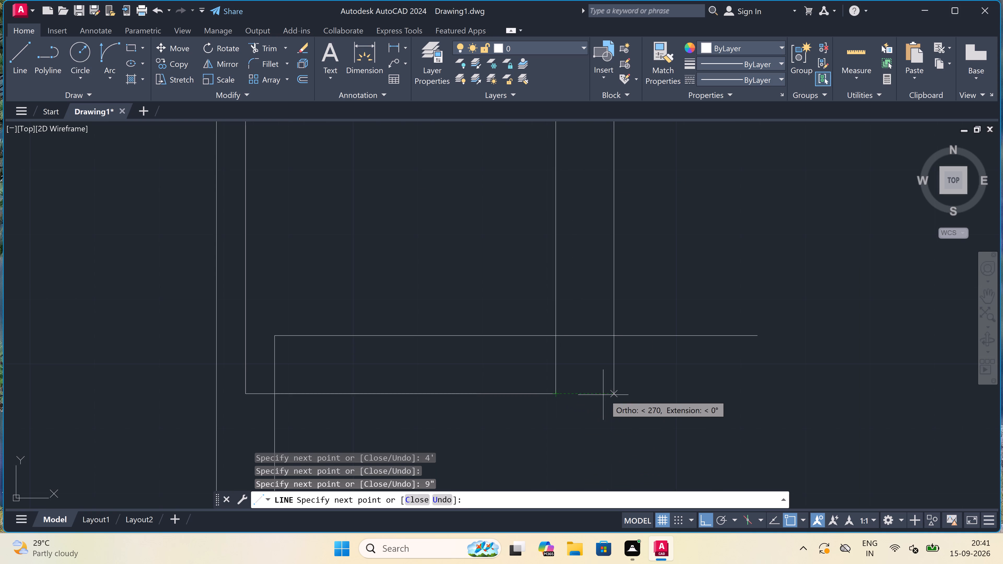
pyautogui.click(614, 393)
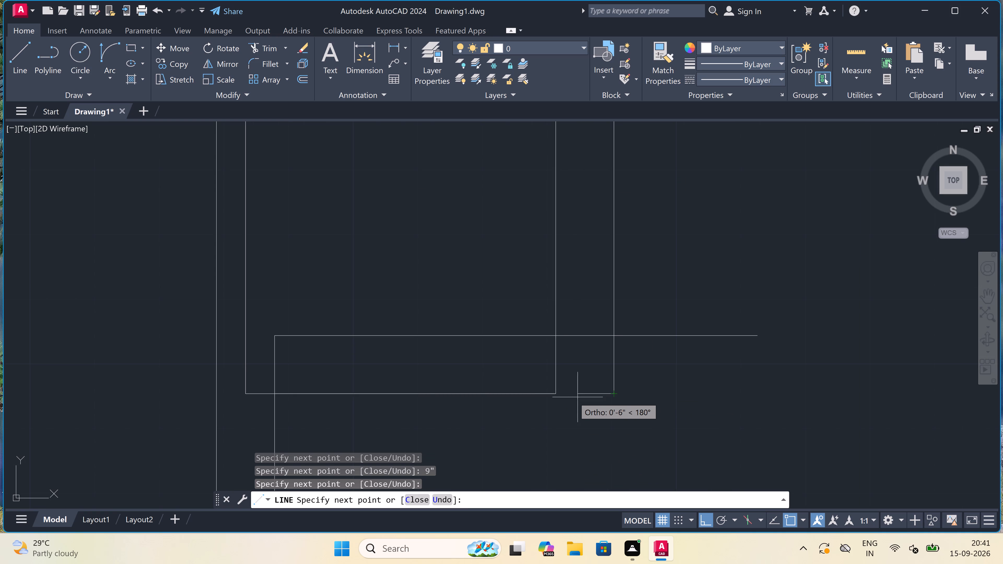
pyautogui.click(555, 392)
pyautogui.click(619, 394)
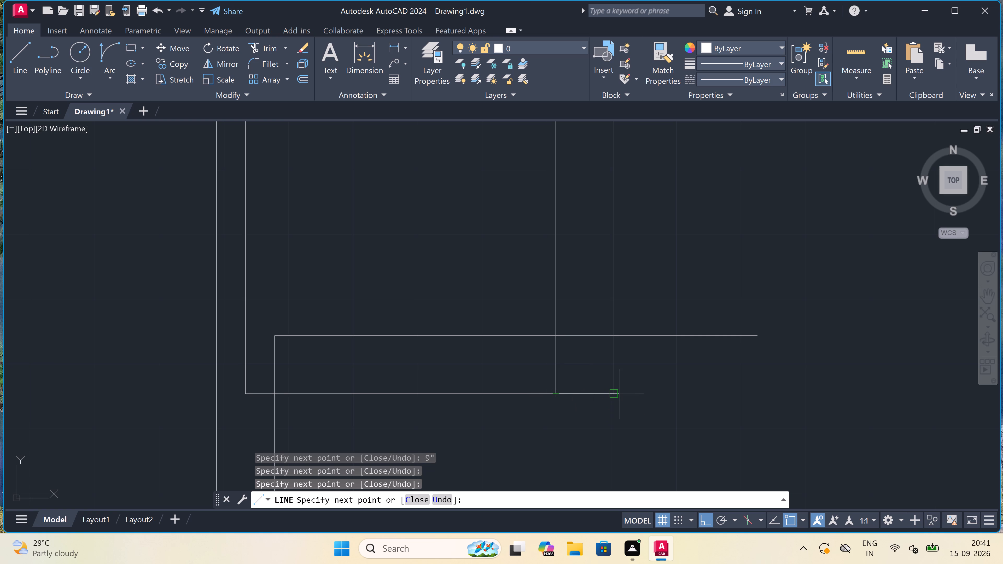
pyautogui.write('9"')
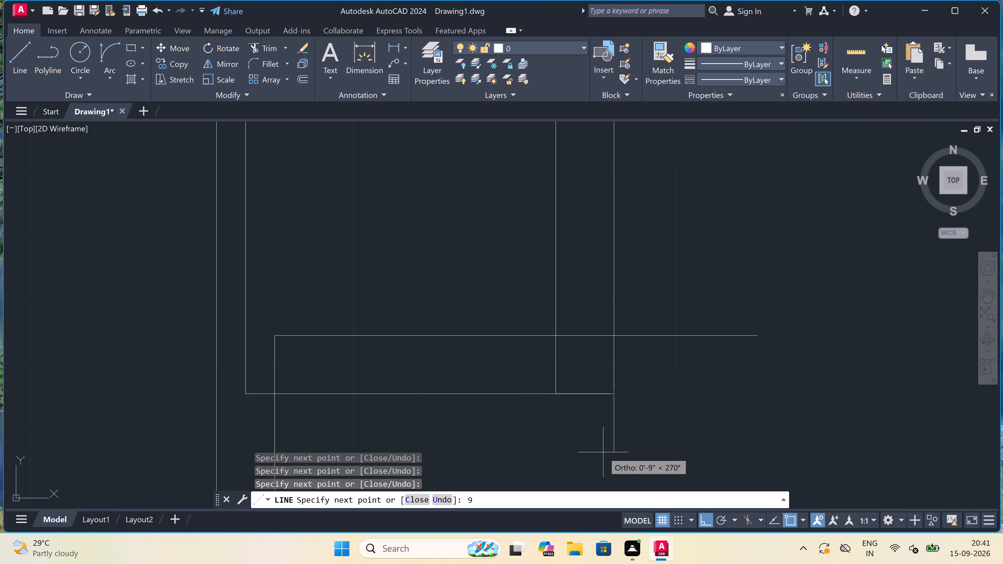
pyautogui.press('space')
pyautogui.scroll(-4, 220, 255)
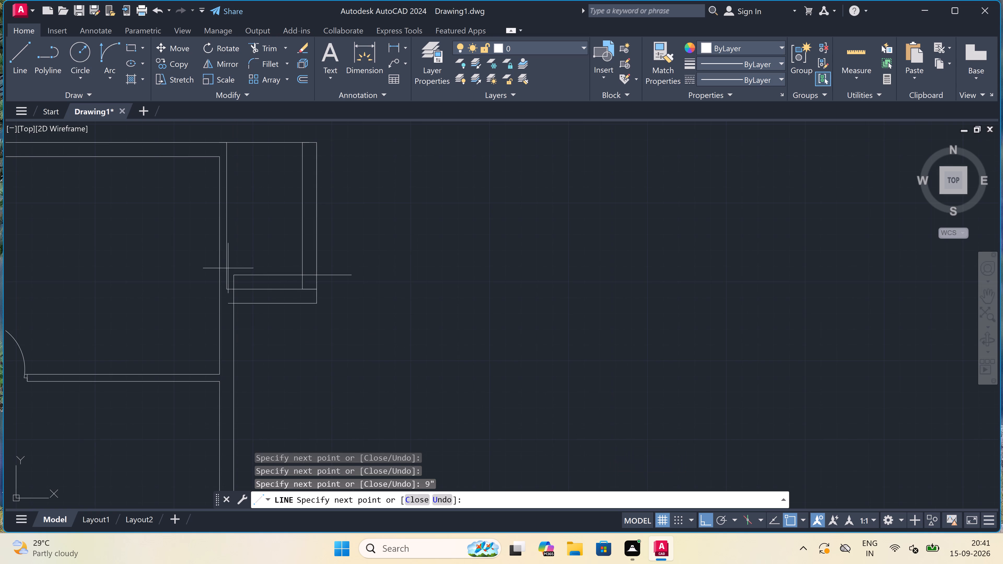
pyautogui.scroll(3, 229, 279)
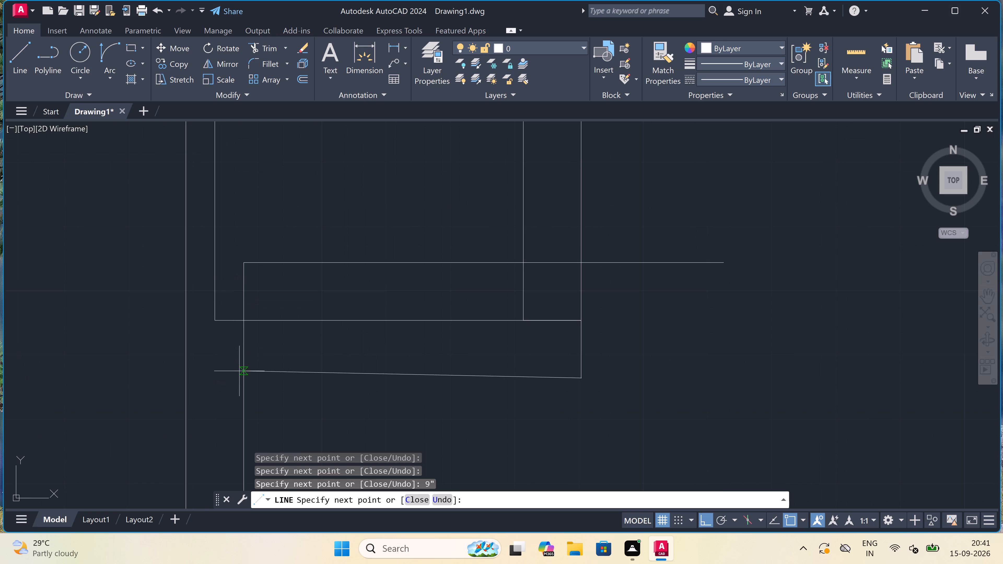
pyautogui.click(247, 378)
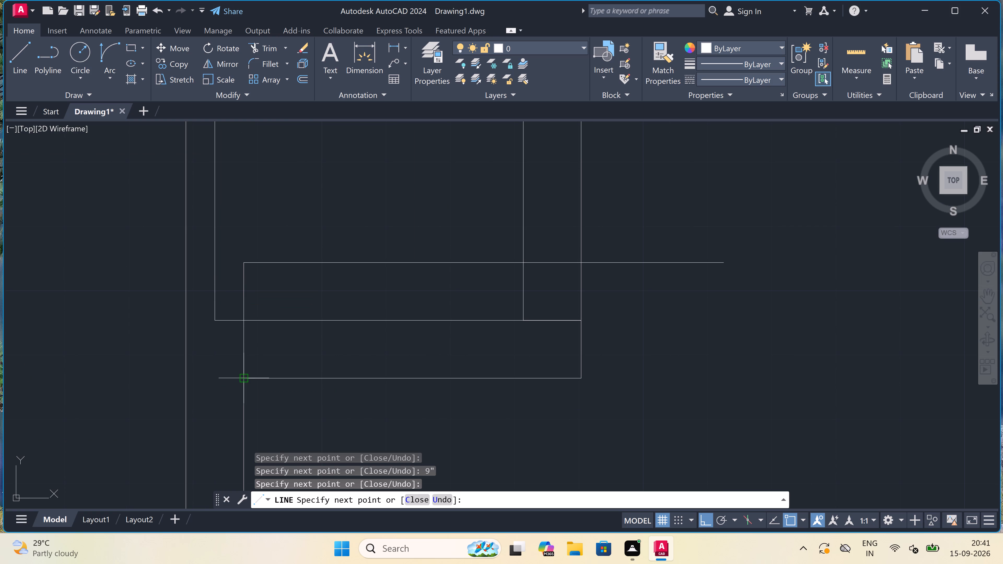
pyautogui.press('Escape')
# Trim away the old horizontal line across the extension and the main right wall's outer-face stub inside it.
pyautogui.press('t')
pyautogui.press('r')
pyautogui.press('space')
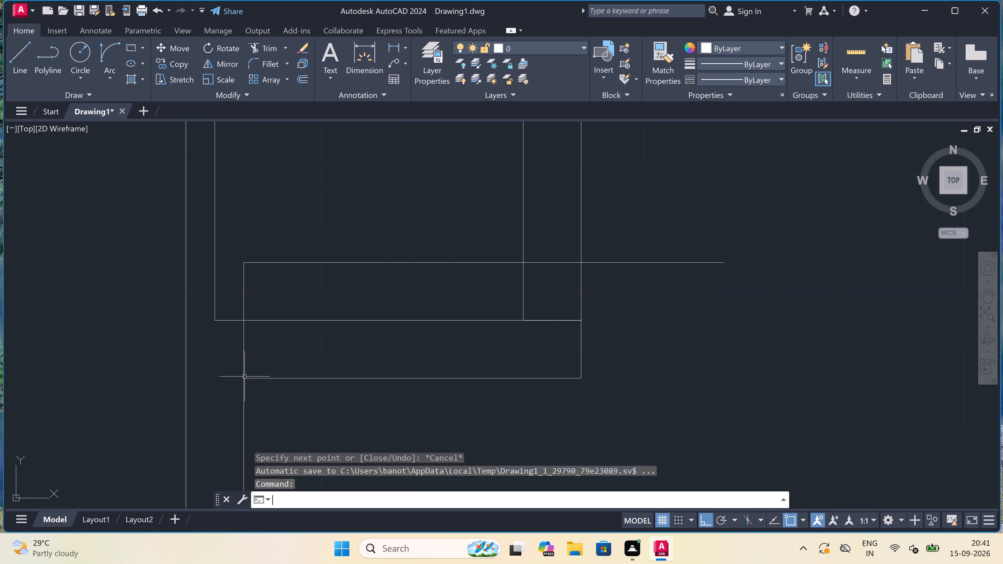
pyautogui.moveTo(235, 286); pyautogui.dragTo(240, 288)
pyautogui.click(253, 289)
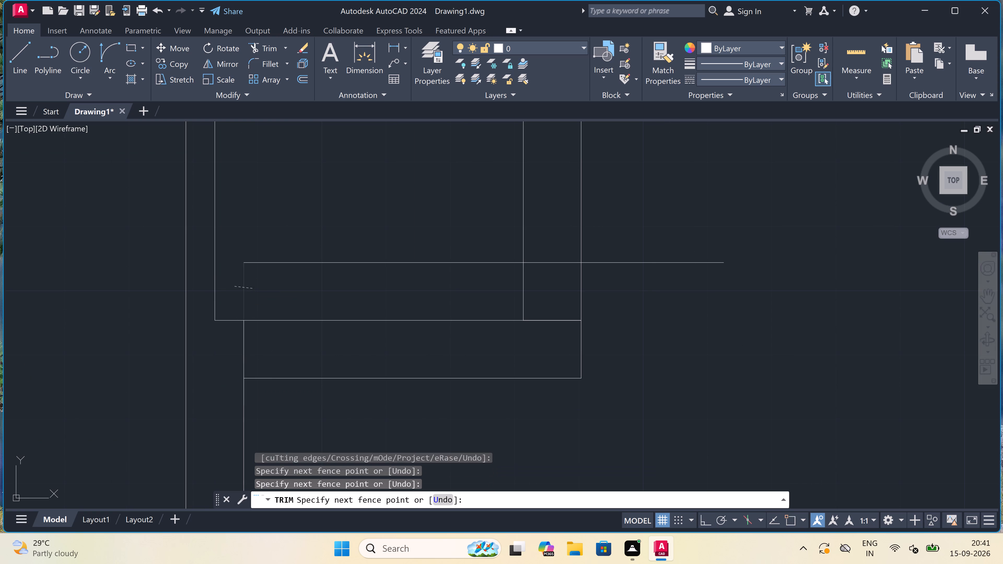
pyautogui.moveTo(261, 282); pyautogui.dragTo(264, 278)
pyautogui.moveTo(288, 244); pyautogui.dragTo(292, 246)
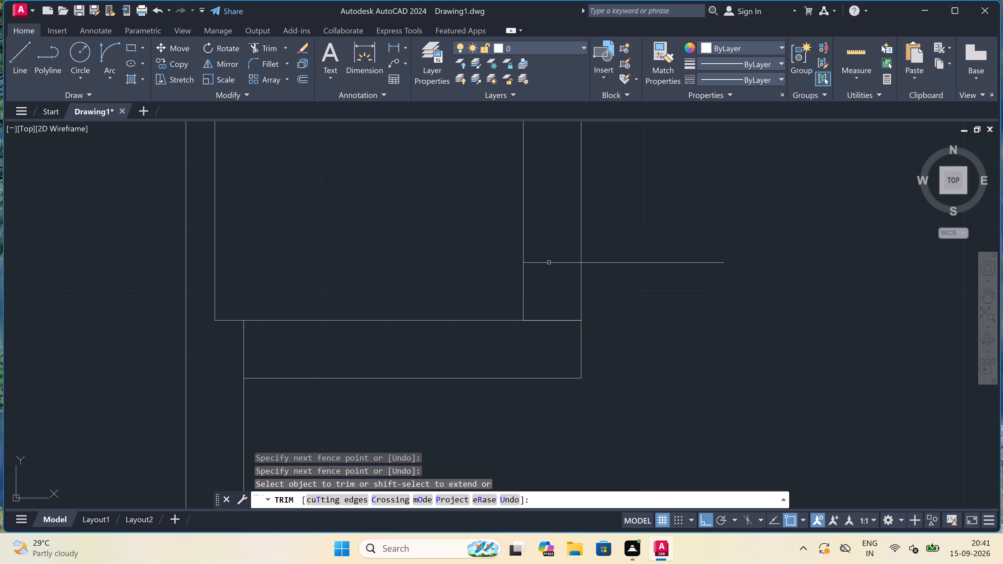
pyautogui.click(551, 265)
pyautogui.click(551, 258)
pyautogui.moveTo(627, 265); pyautogui.dragTo(629, 271)
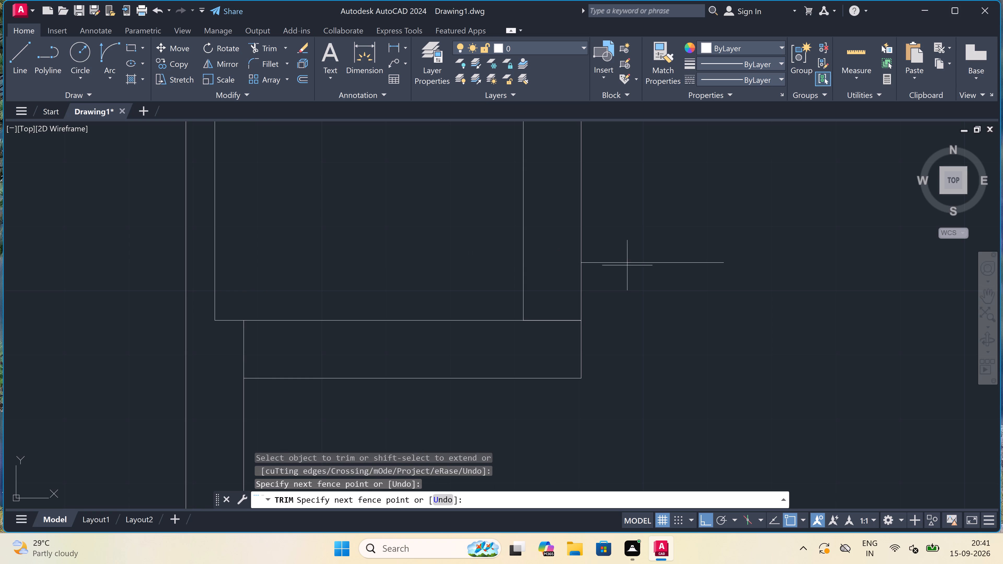
pyautogui.moveTo(629, 283); pyautogui.dragTo(628, 279)
pyautogui.click(622, 248)
pyautogui.click(623, 291)
# Trim the short line at the extension's lower-right corner and the main wall's stub between the two bottom faces.
pyautogui.scroll(-4, 623, 290)
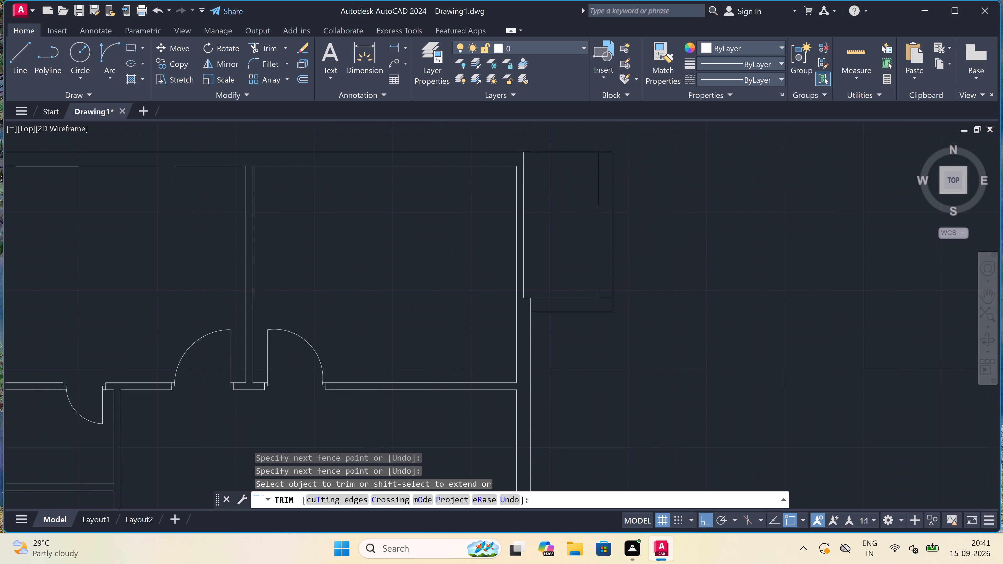
pyautogui.scroll(3, 608, 301)
pyautogui.moveTo(607, 299); pyautogui.dragTo(607, 295)
pyautogui.click(610, 262)
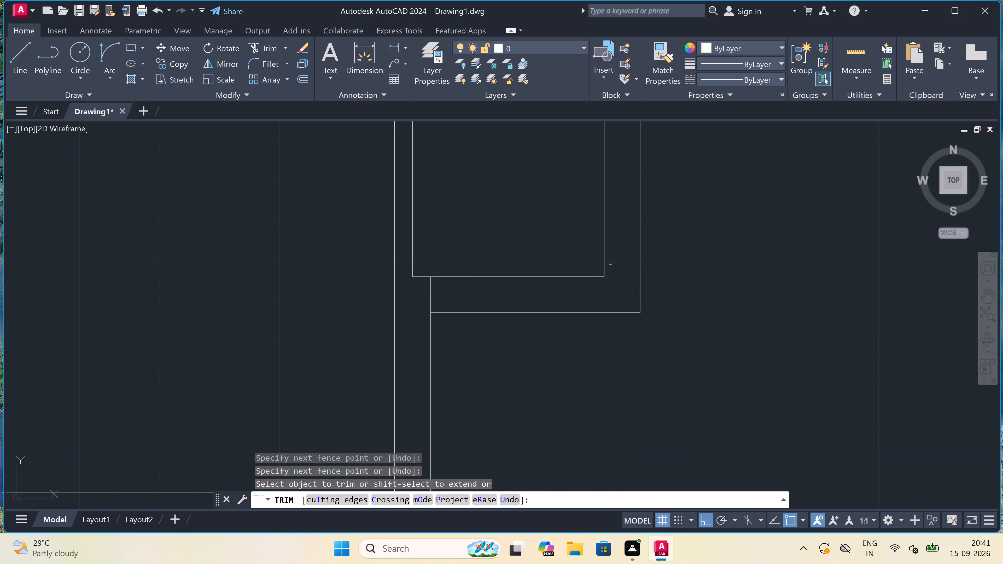
pyautogui.moveTo(413, 302); pyautogui.dragTo(417, 302)
pyautogui.click(446, 301)
pyautogui.scroll(-3, 446, 301)
pyautogui.scroll(4, 434, 203)
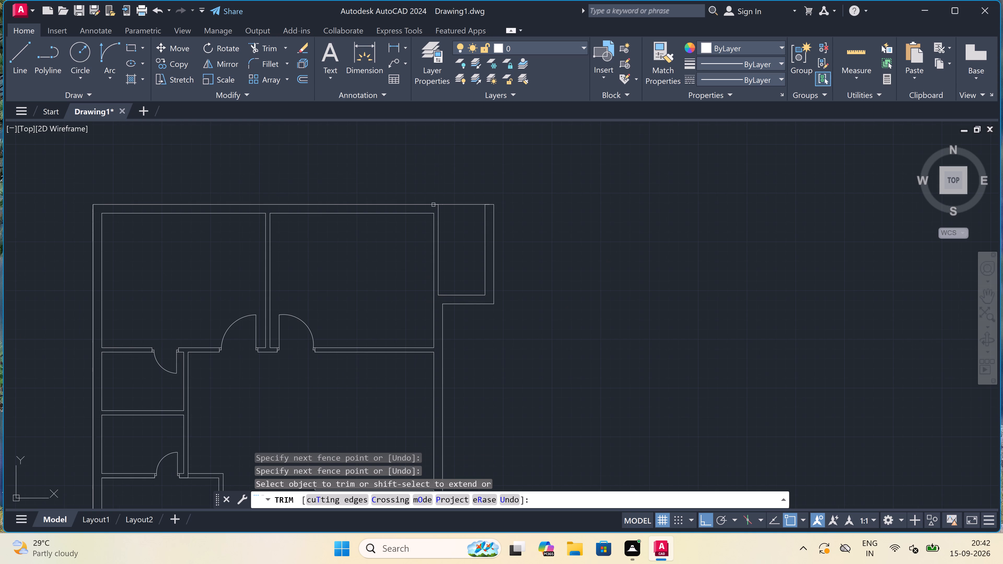
pyautogui.press('Escape')
# Draw the extension's top inner face between its side faces, level with the adjoining room's top inner face.
pyautogui.press('l')
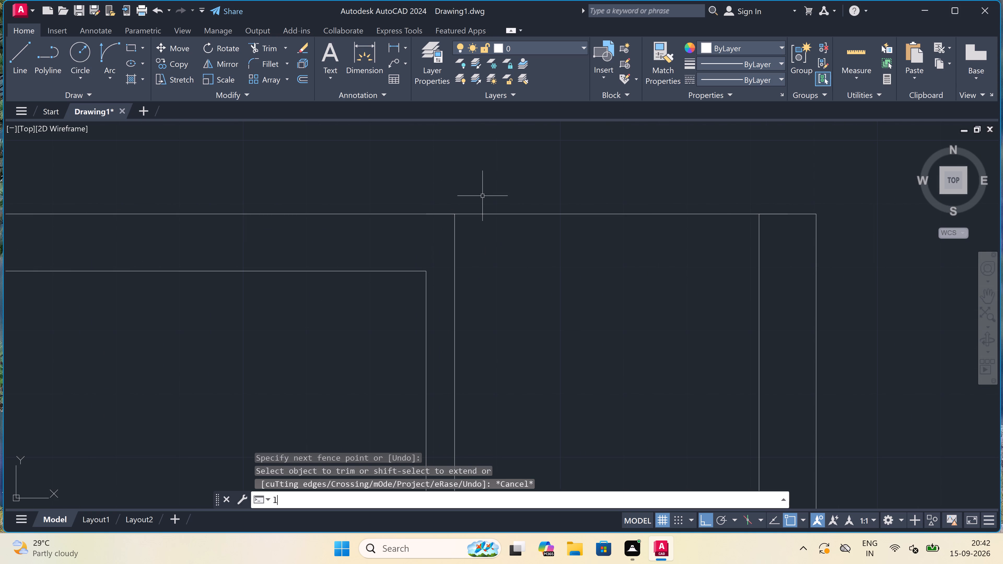
pyautogui.press('space')
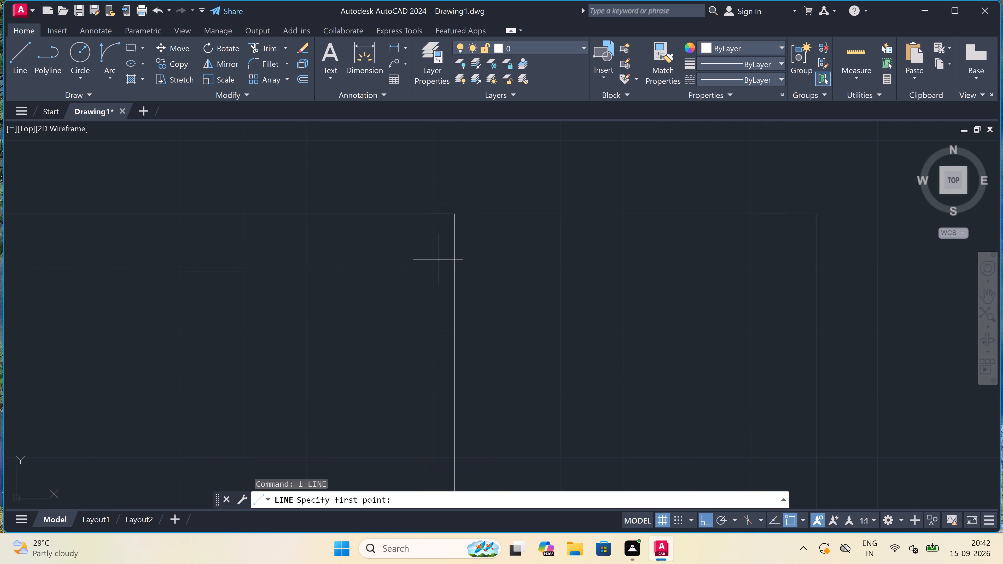
pyautogui.click(452, 270)
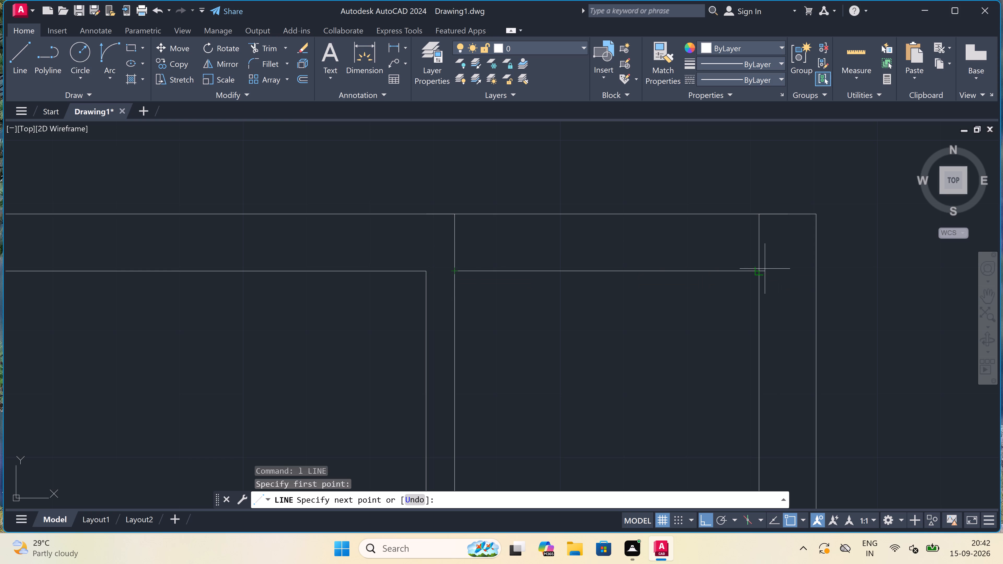
pyautogui.click(760, 269)
pyautogui.press('Escape')
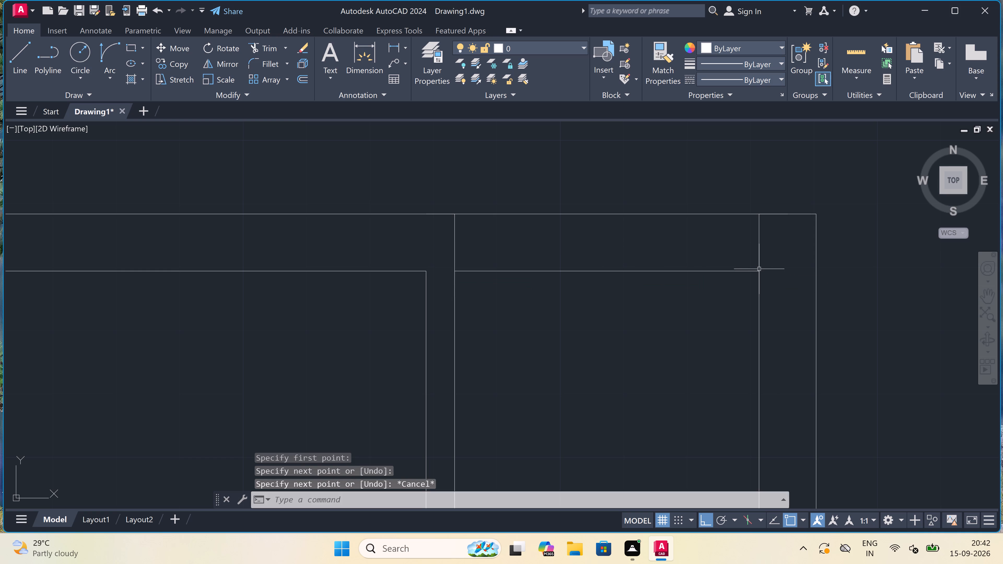
# Trim the extension's two vertical inner-face lines where they cross the top wall's thickness.
pyautogui.write('tr')
pyautogui.press('space')
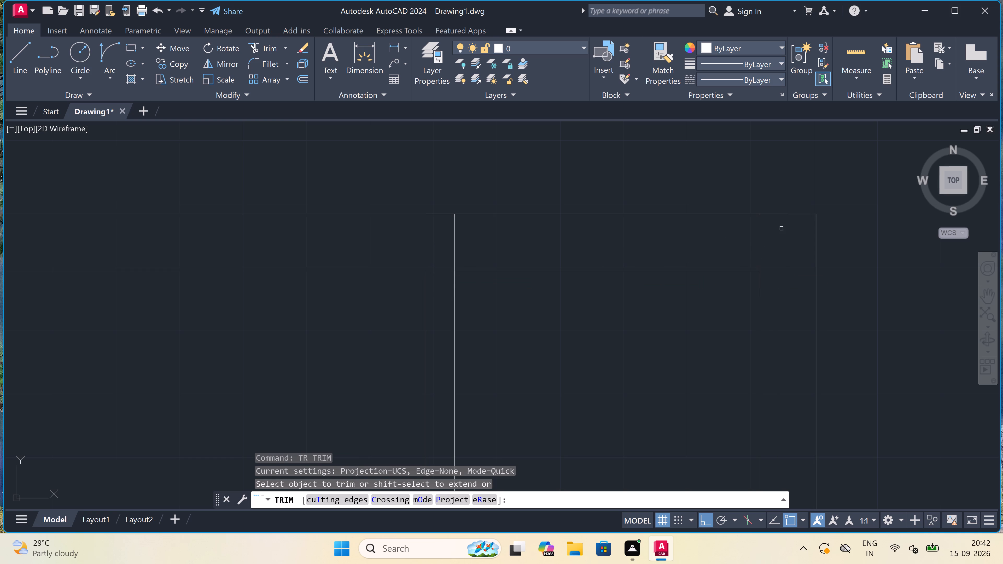
pyautogui.click(775, 239)
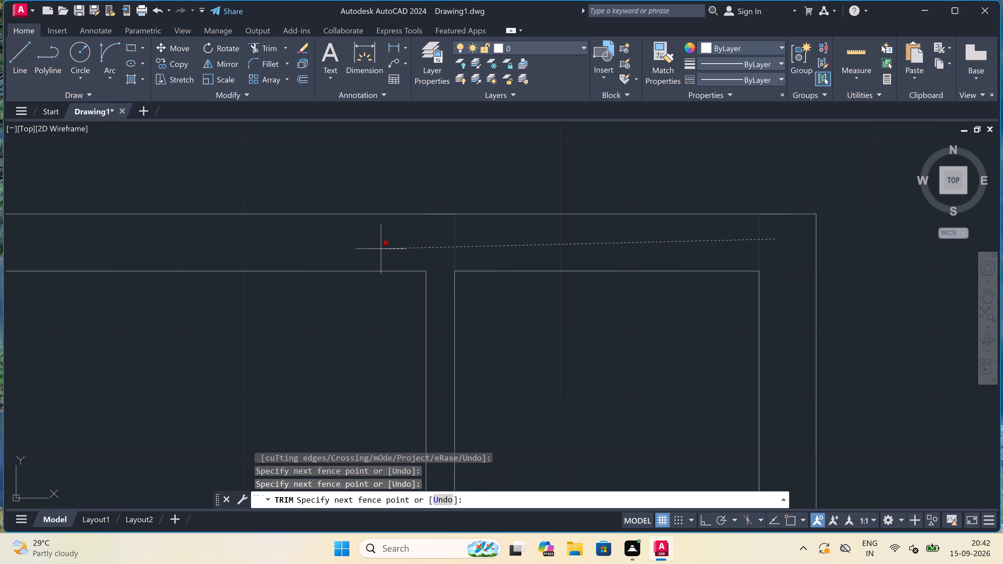
pyautogui.click(351, 249)
pyautogui.press('Escape')
# Draw a 2' wide window in the extension's bottom wall, with end lines across the wall and a mid-thickness line between them.
pyautogui.scroll(-3, 389, 227)
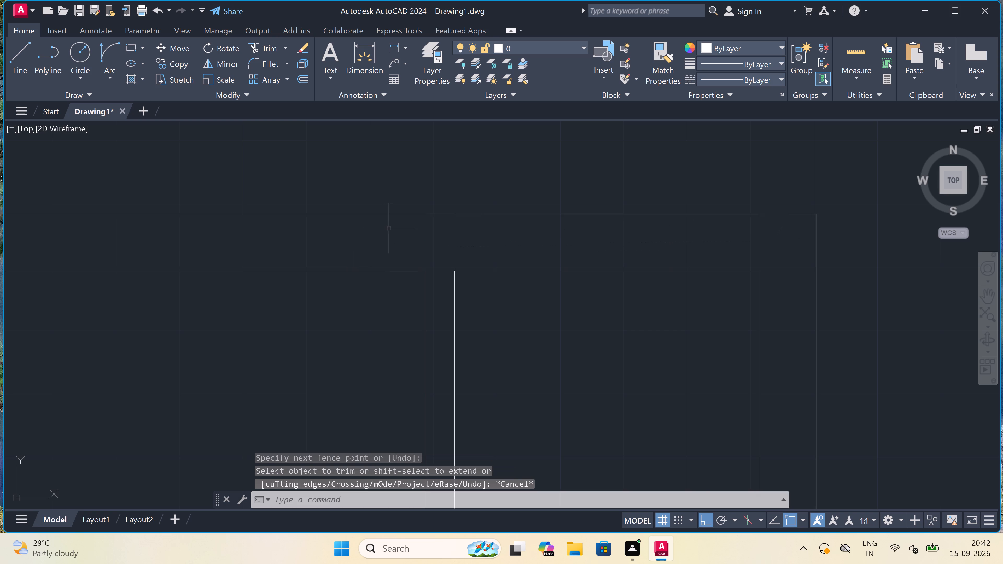
pyautogui.scroll(-3, 389, 227)
pyautogui.scroll(2, 288, 247)
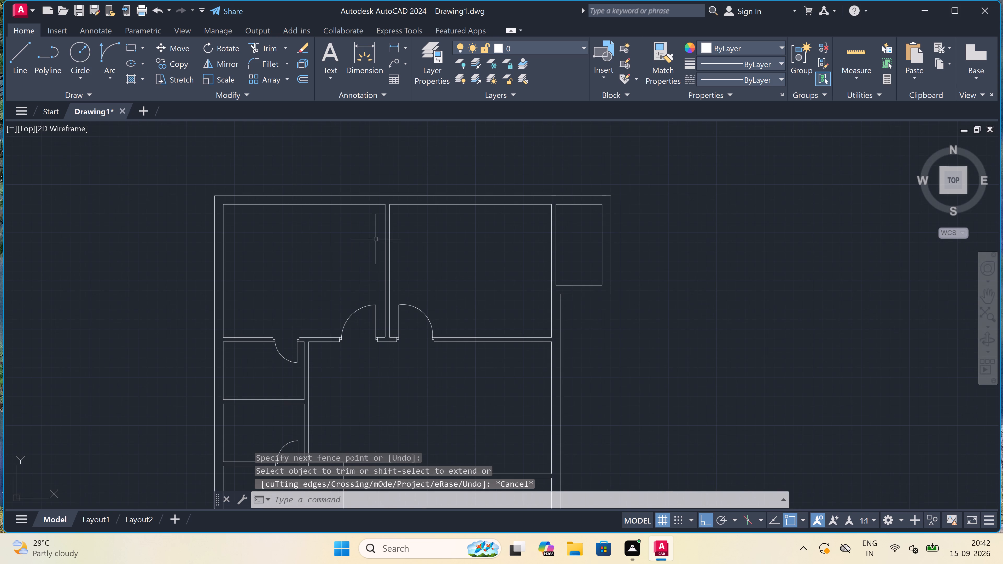
pyautogui.scroll(1, 604, 210)
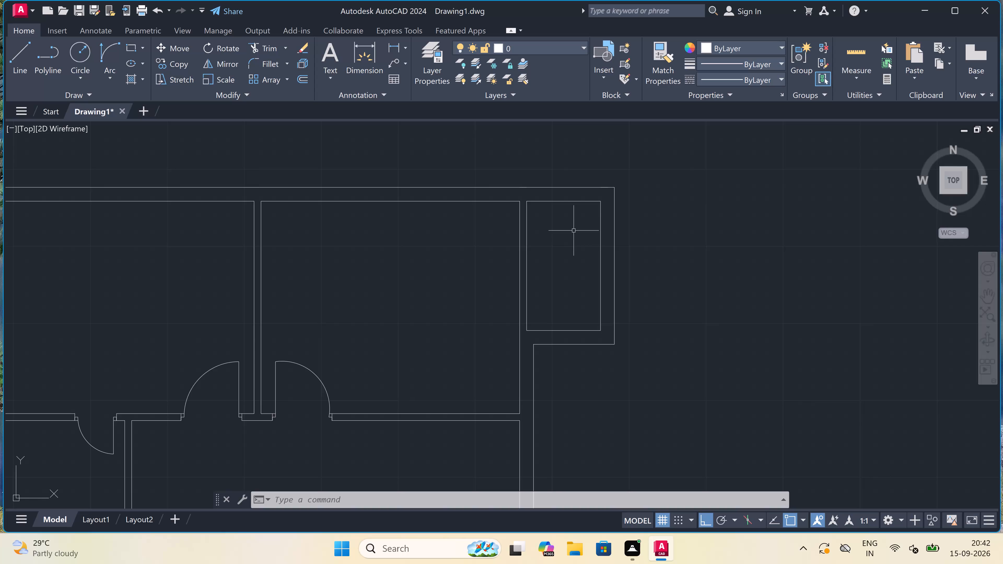
pyautogui.scroll(1, 561, 236)
pyautogui.write('l')
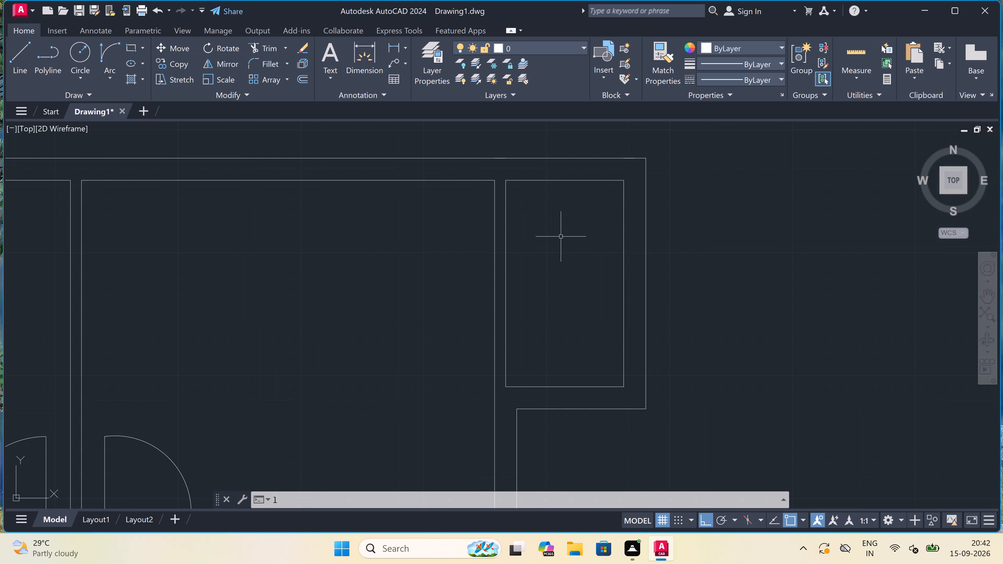
pyautogui.press('space')
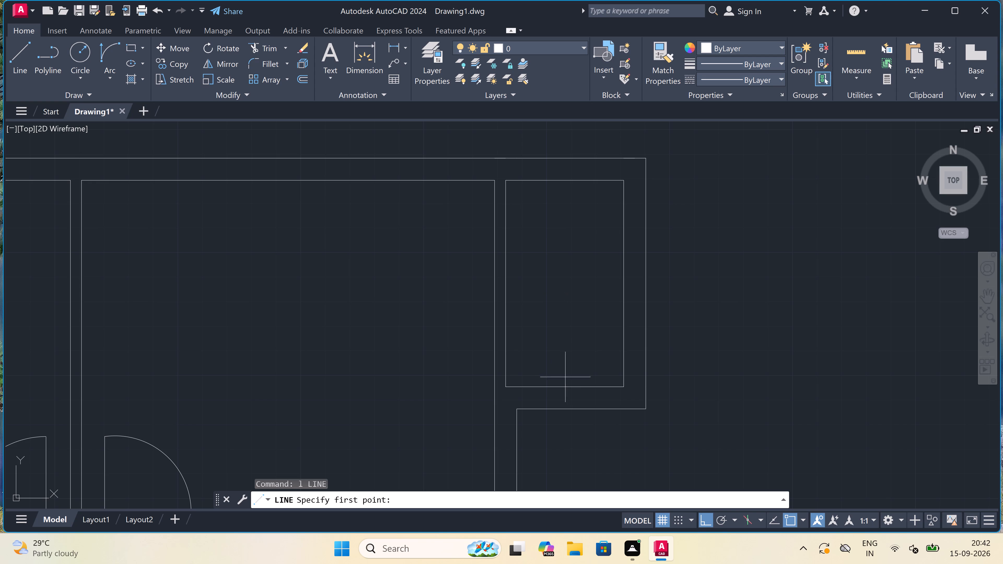
pyautogui.click(549, 385)
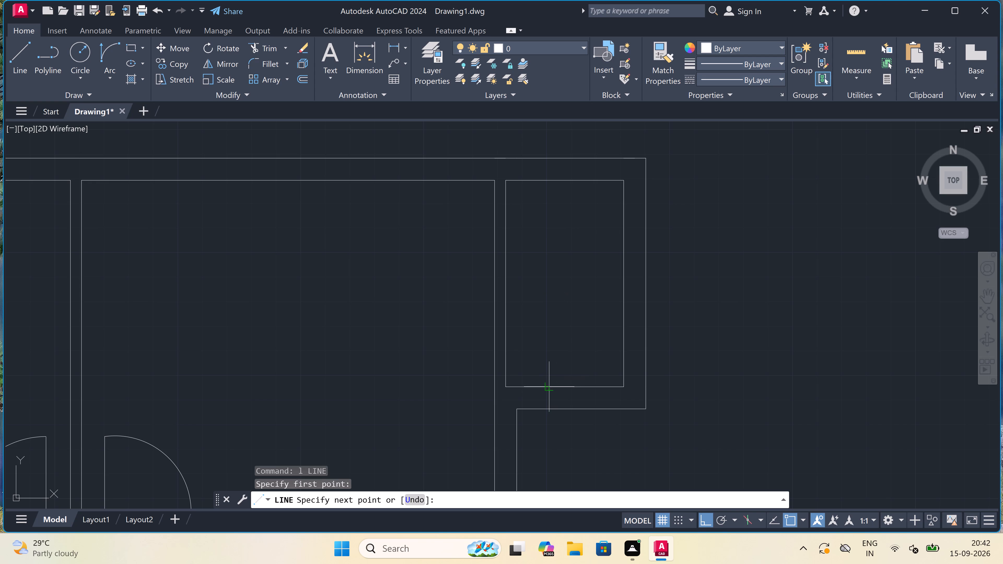
pyautogui.click(550, 410)
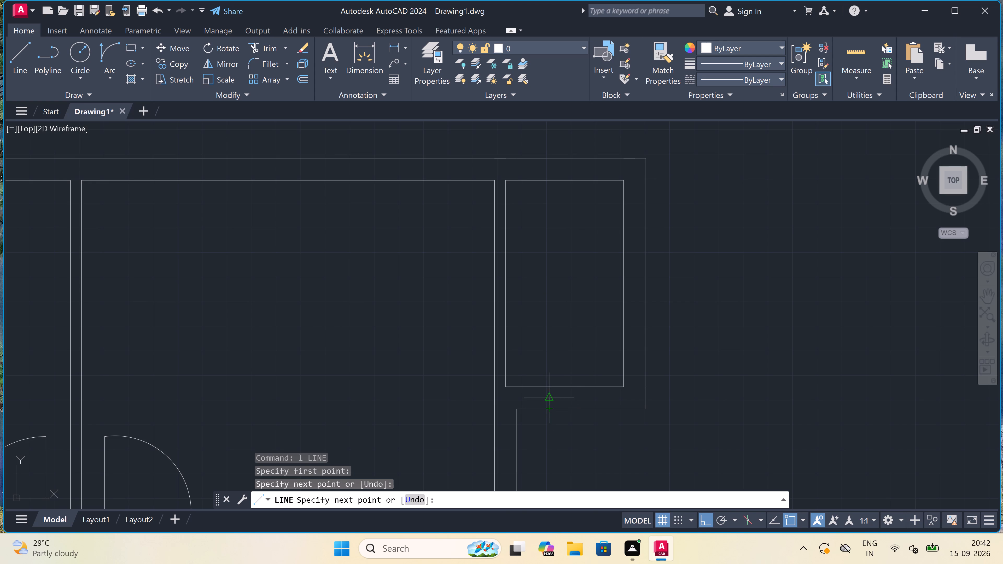
pyautogui.click(546, 396)
pyautogui.write("2'")
pyautogui.press('space')
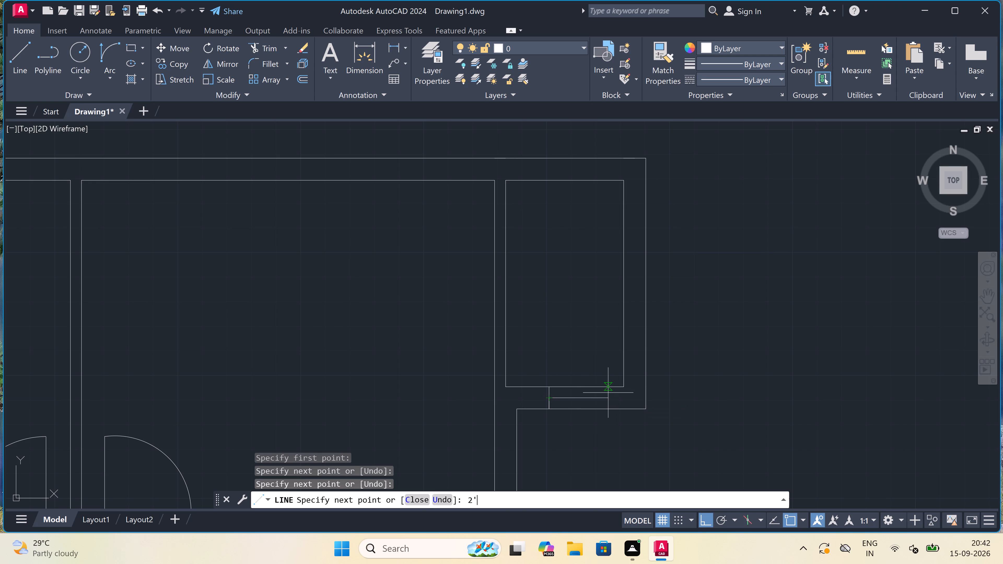
pyautogui.click(610, 385)
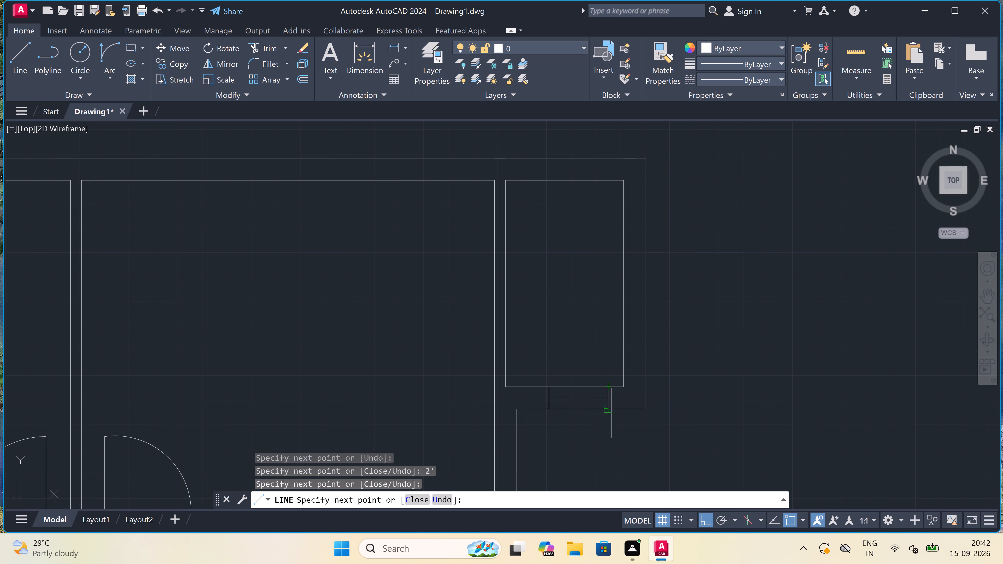
pyautogui.click(611, 412)
pyautogui.press('Escape')
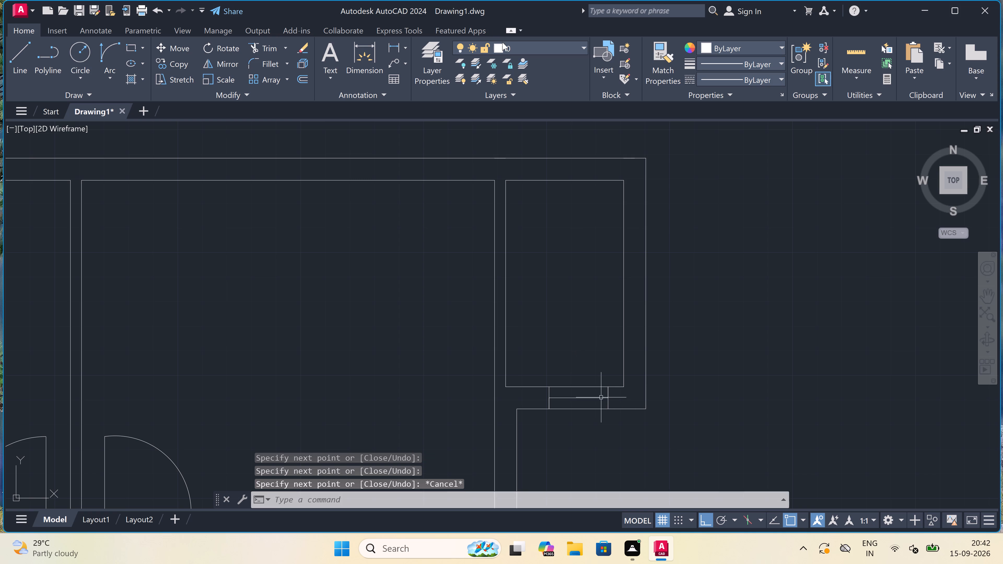
# Draw the upper door jamb across the partition near the extension's top, with a 2" stop downward and a 2' leaf into the extension.
pyautogui.press('space')
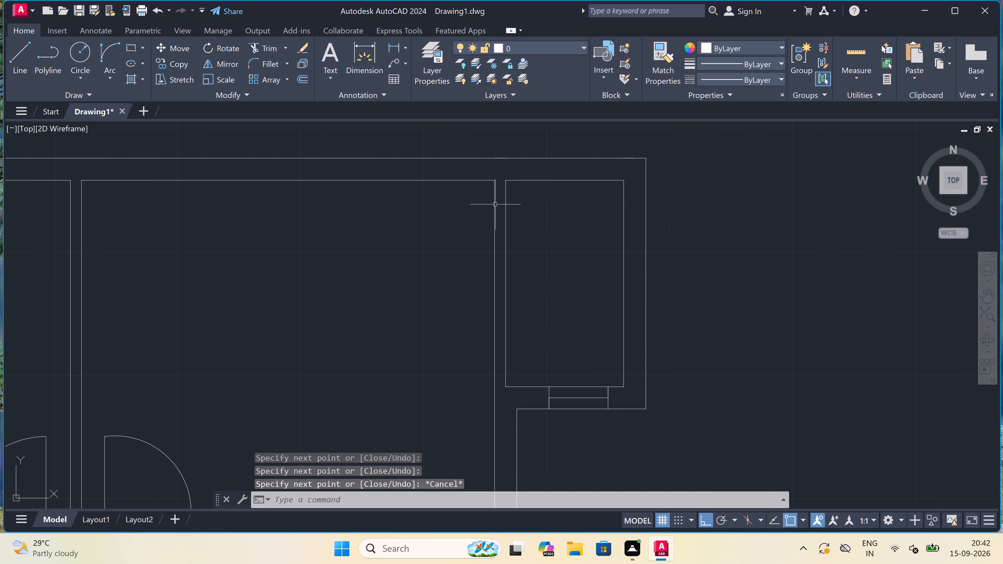
pyautogui.click(495, 200)
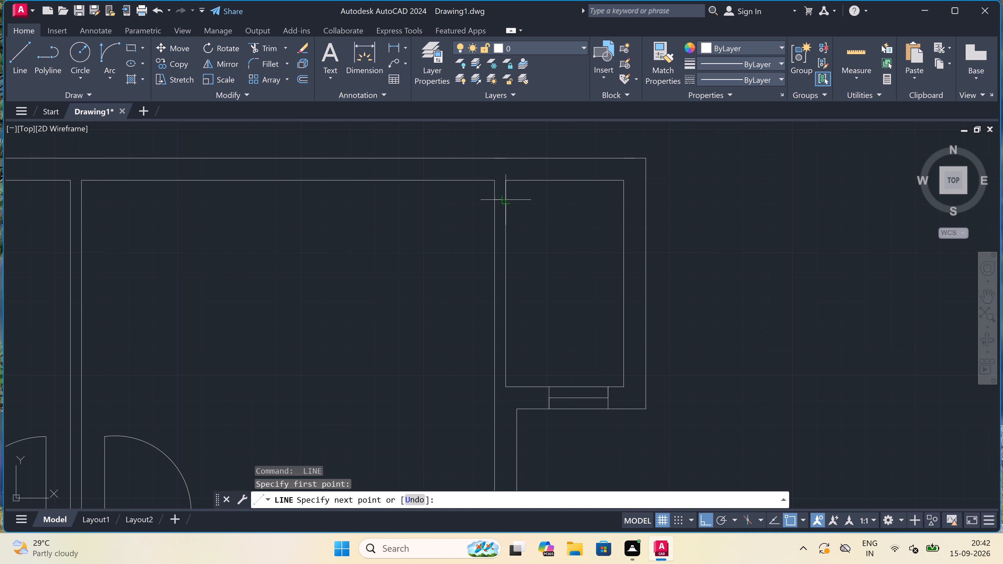
pyautogui.click(506, 201)
pyautogui.moveTo(499, 200); pyautogui.dragTo(499, 225)
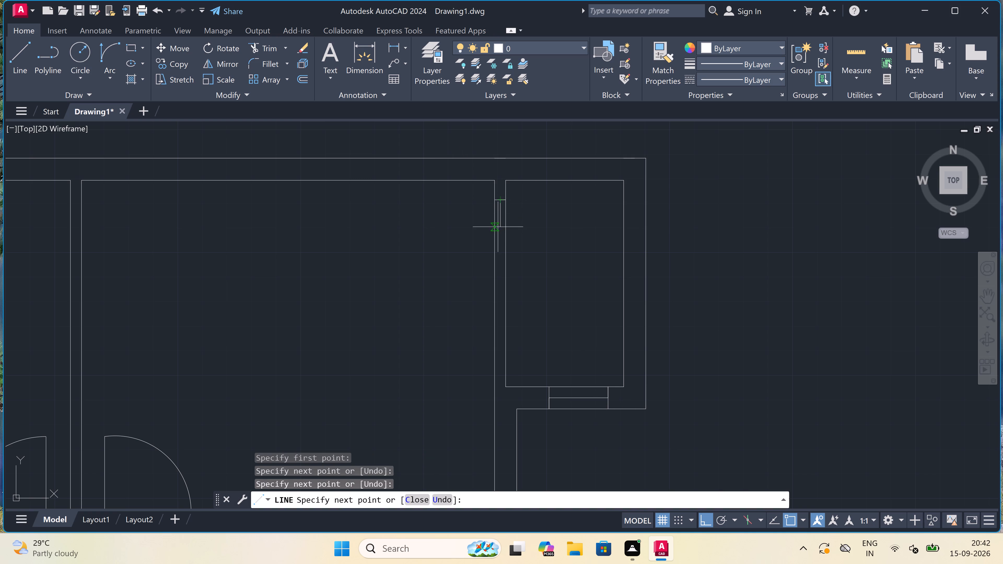
pyautogui.write('2"')
pyautogui.press('space')
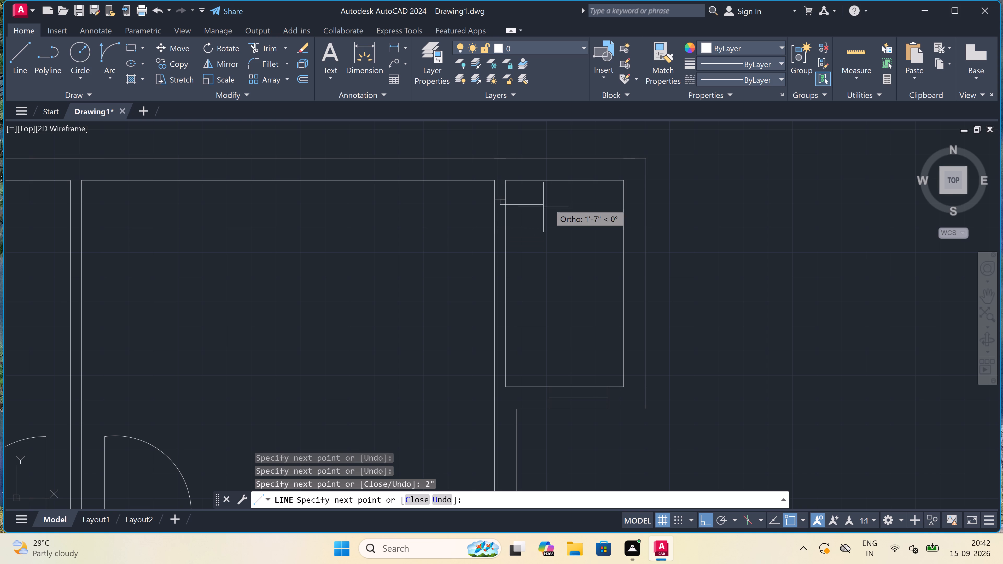
pyautogui.press('3')
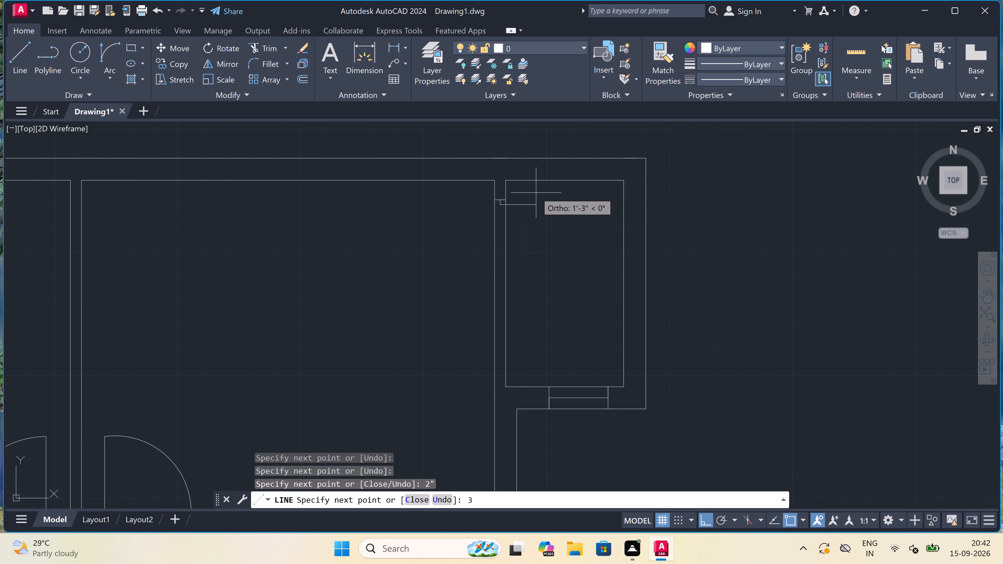
pyautogui.press('BackSpace')
pyautogui.write("2'")
pyautogui.press('space')
pyautogui.scroll(2, 511, 213)
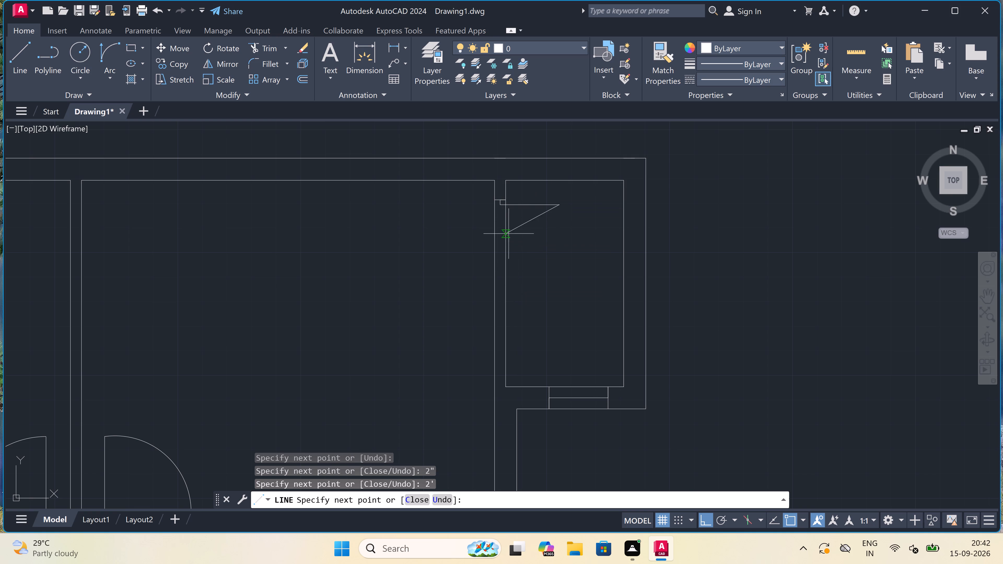
pyautogui.scroll(1, 511, 213)
pyautogui.scroll(-2, 546, 237)
pyautogui.press('Escape')
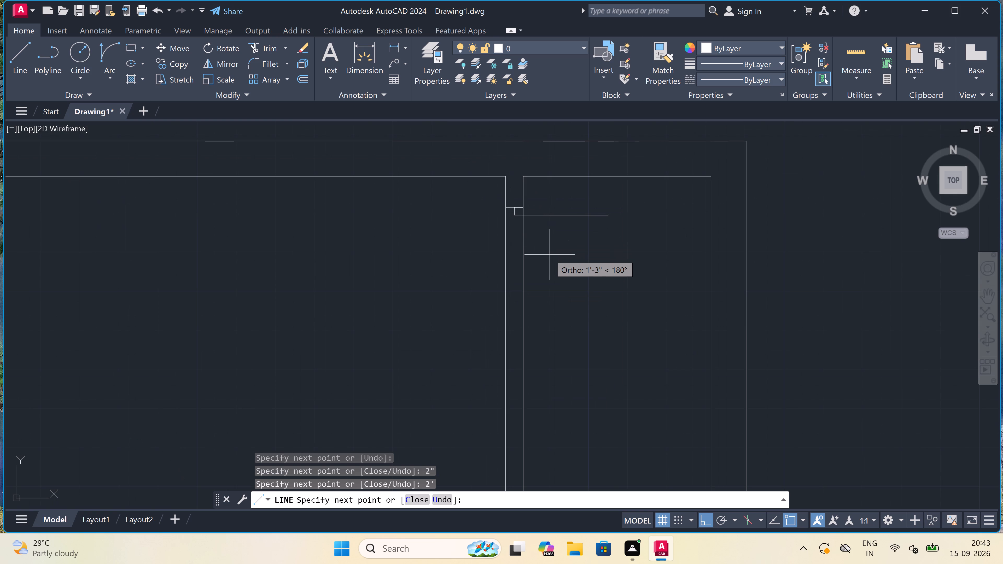
# Draw the lower door jamb line across the same partition, with a 2" stop upward from its midpoint.
pyautogui.press('space')
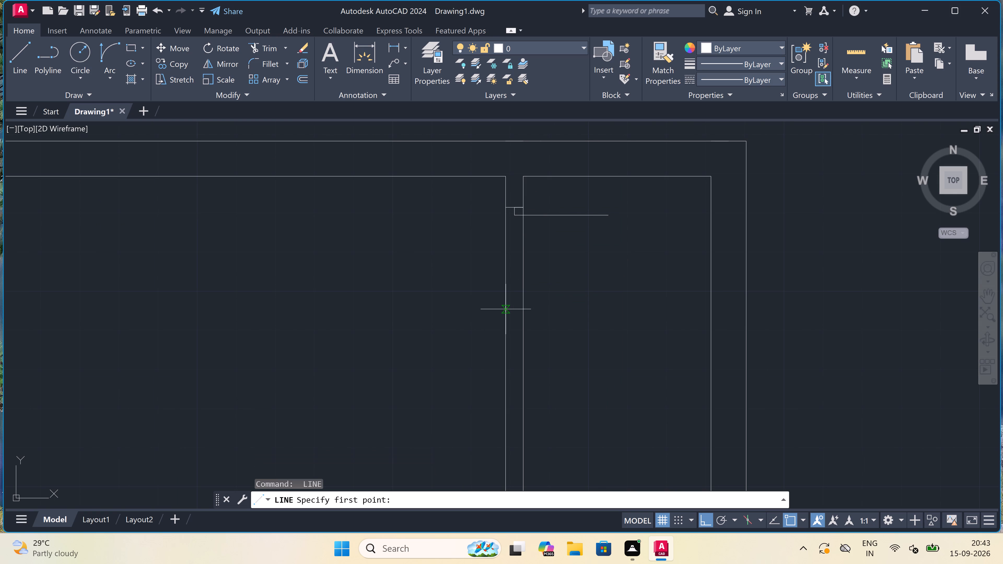
pyautogui.click(506, 309)
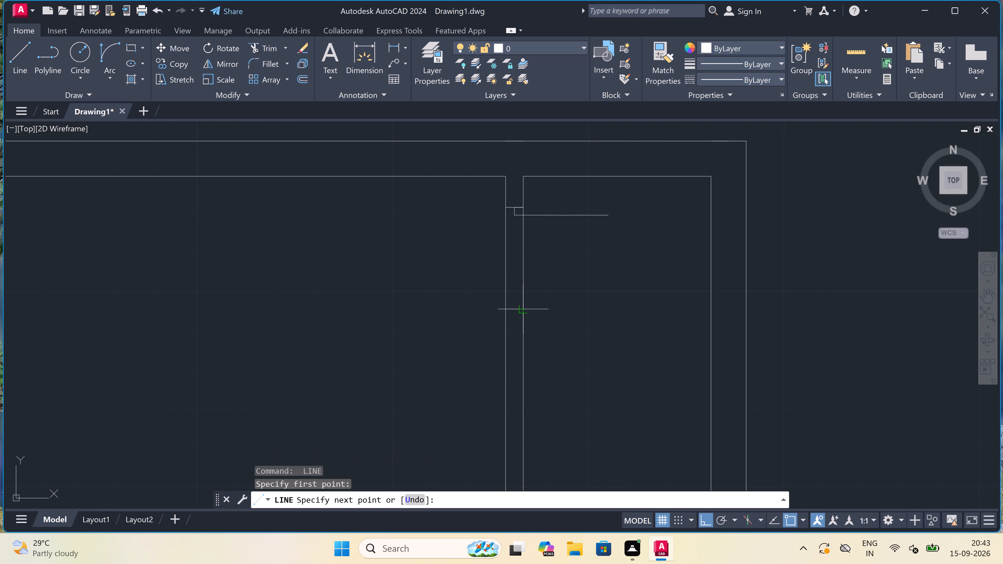
pyautogui.click(520, 310)
pyautogui.click(516, 308)
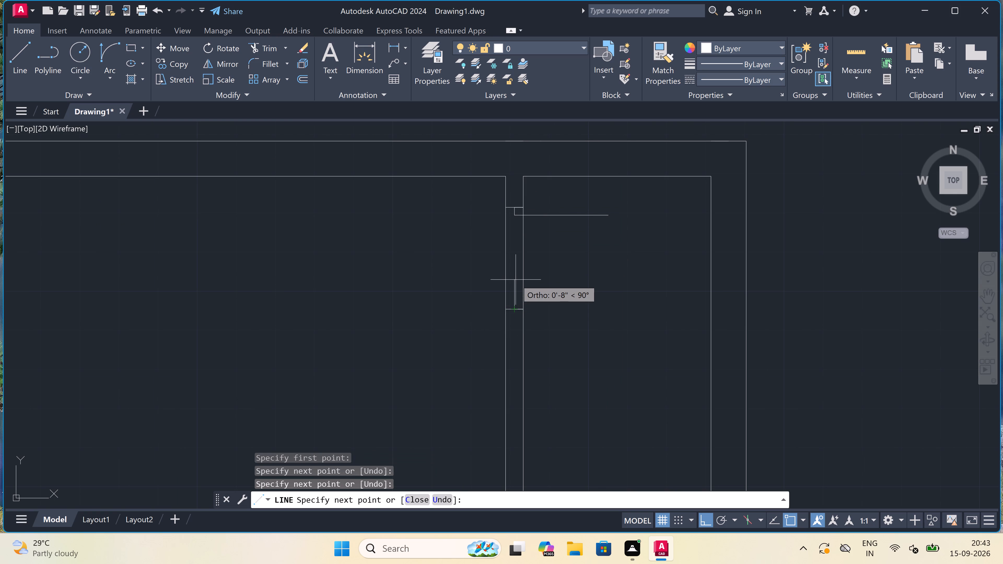
pyautogui.write('2"')
pyautogui.press('space')
pyautogui.press('Escape')
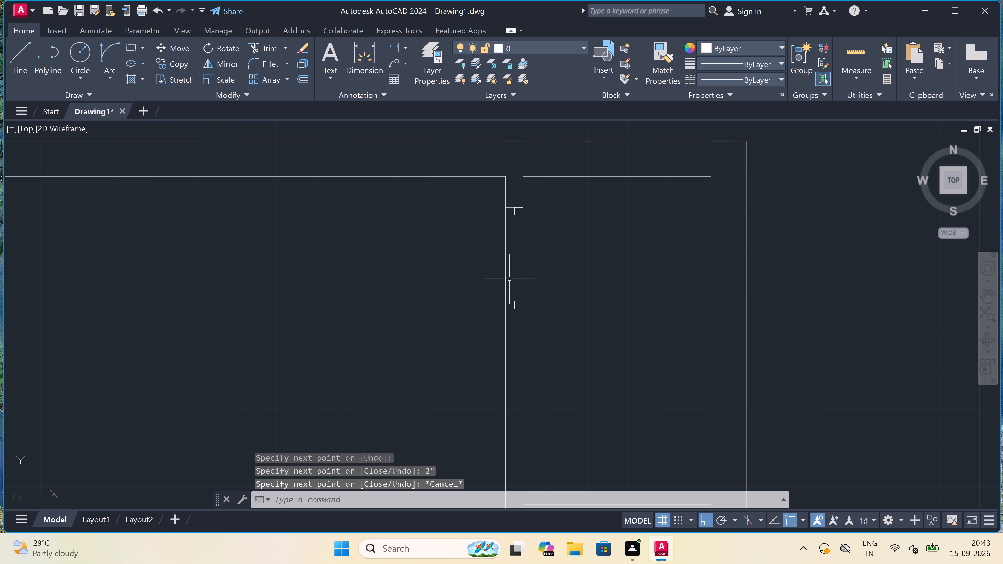
# Draw the door swing arc from the leaf's free end to the tip of the lower stop, starting tangent straight down.
pyautogui.click(115, 44)
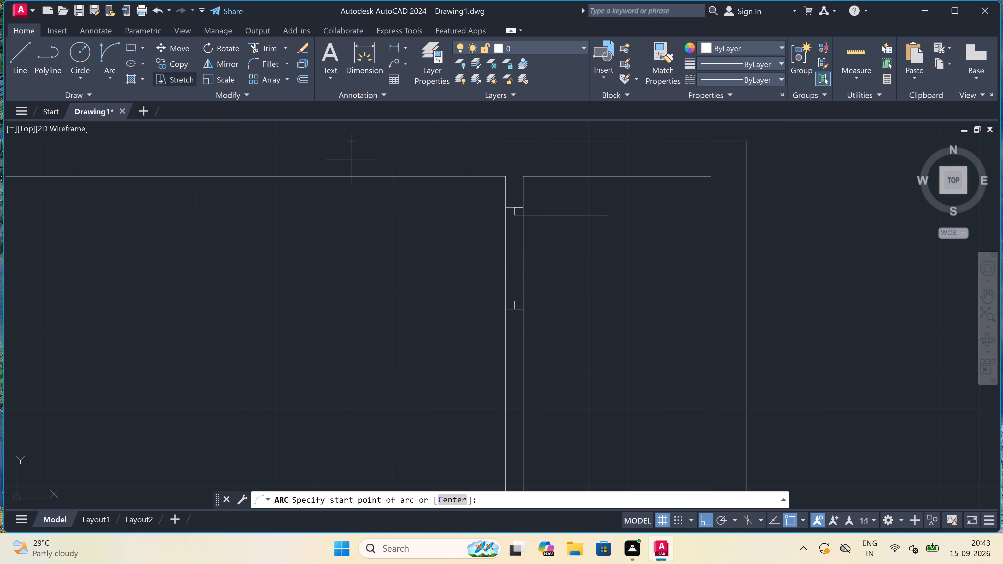
pyautogui.click(610, 216)
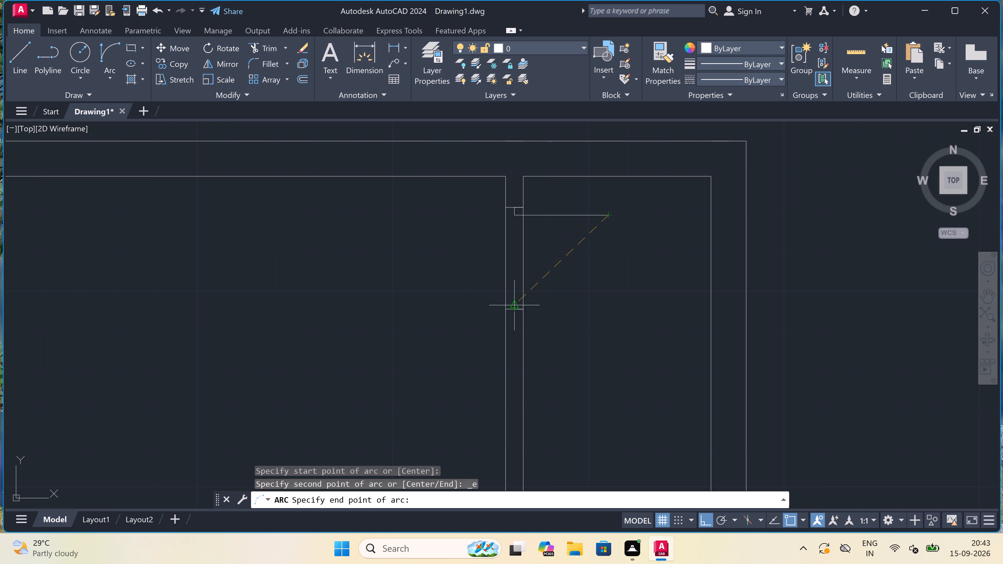
pyautogui.scroll(1, 512, 301)
pyautogui.click(512, 300)
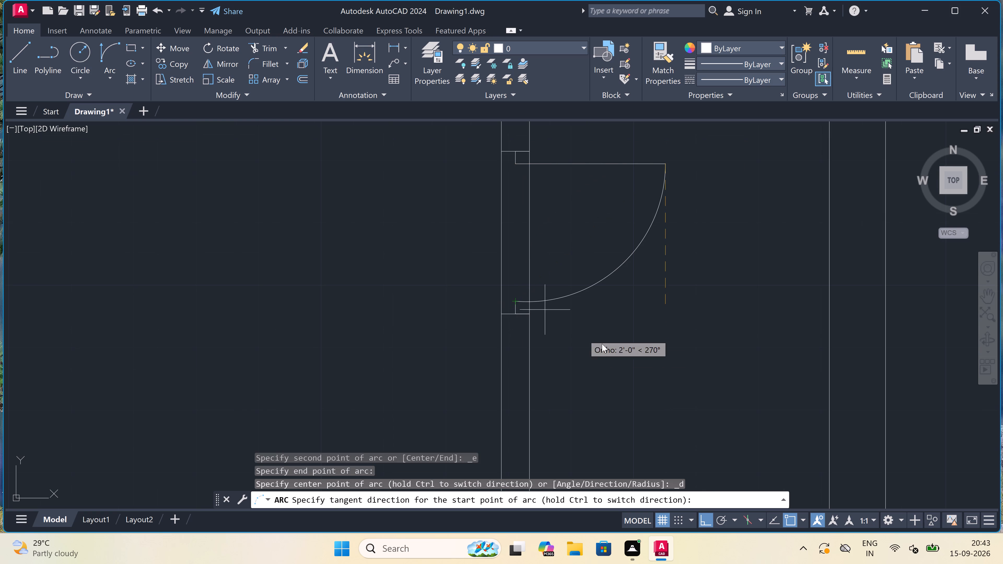
pyautogui.click(602, 344)
# Trim both partition faces between the two door jambs to open the doorway into the extension.
pyautogui.press('t')
pyautogui.press('r')
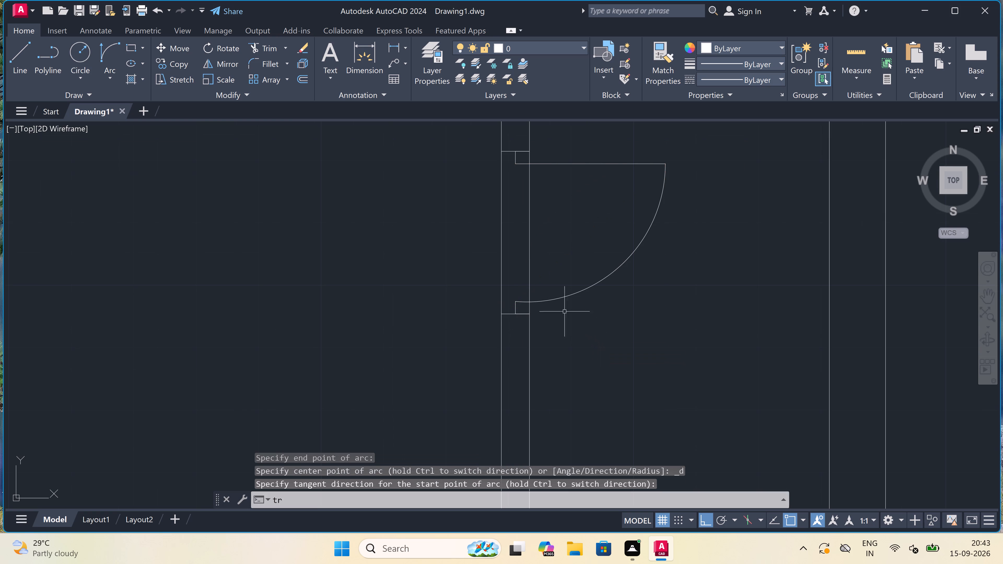
pyautogui.press('space')
pyautogui.moveTo(552, 239); pyautogui.dragTo(547, 239)
pyautogui.click(396, 240)
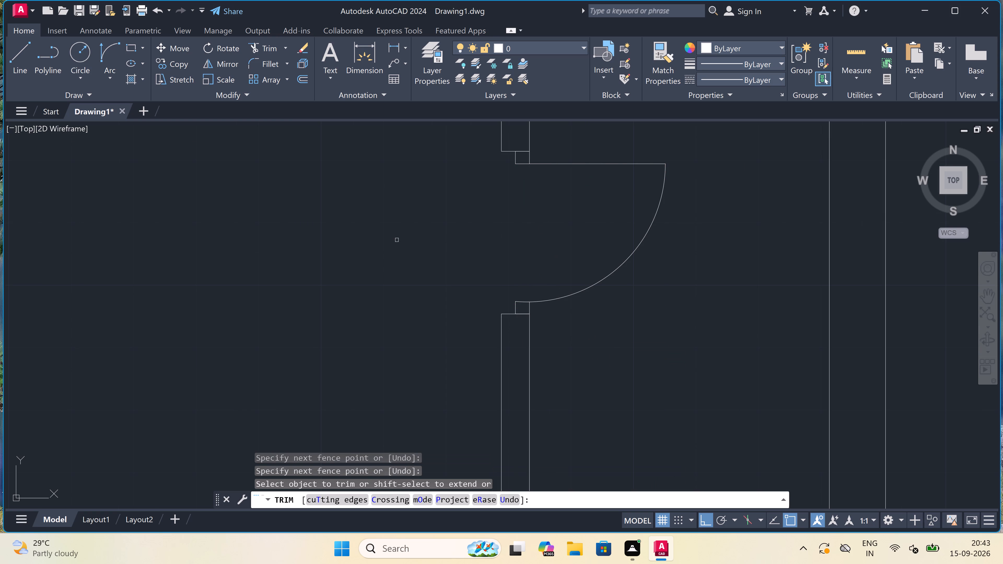
pyautogui.scroll(-3, 433, 223)
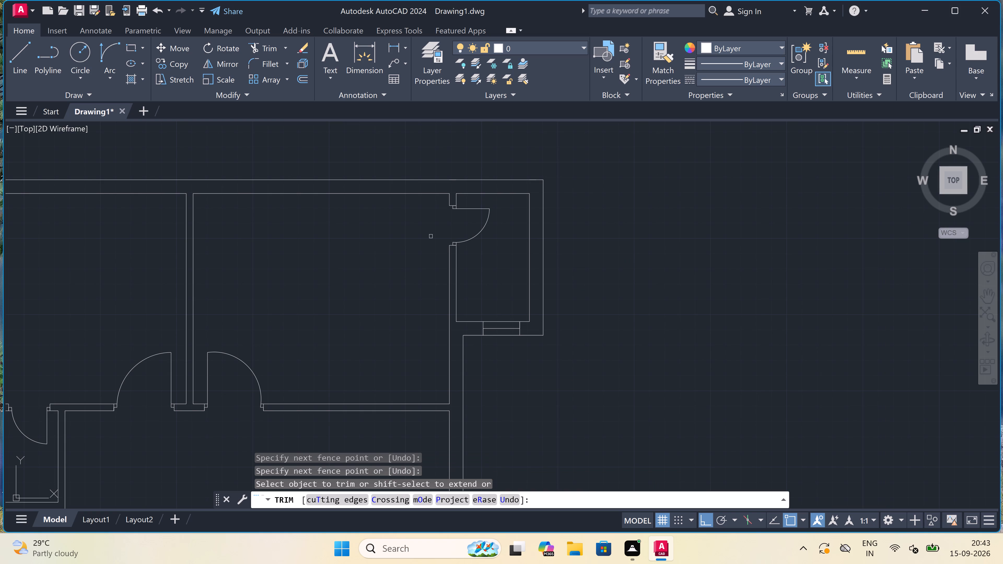
pyautogui.press('Escape')
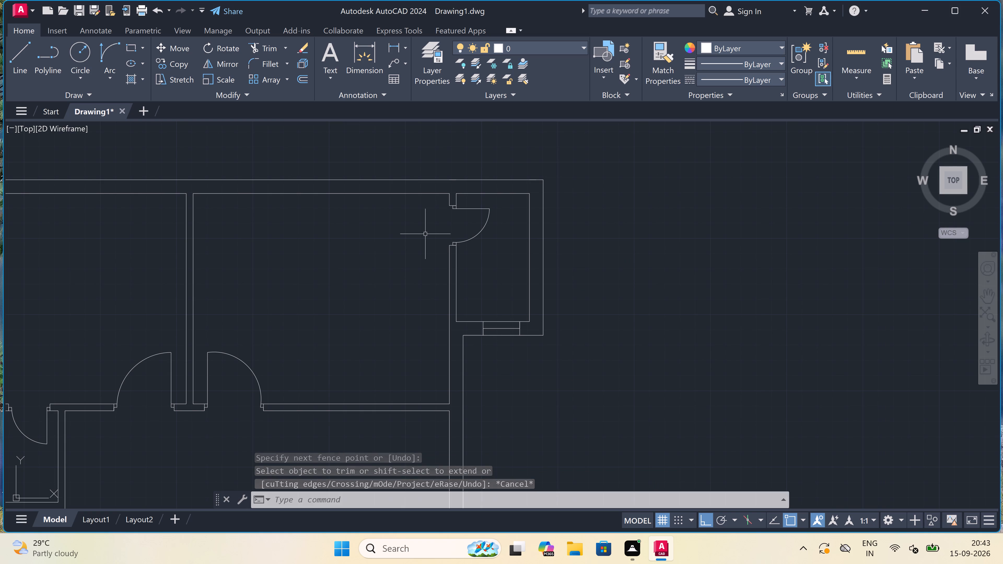
# Draw a vertical line from the extension's lower-right outer corner straight down to below the level of the building's bottom wall.
pyautogui.scroll(-5, 424, 233)
pyautogui.scroll(3, 416, 239)
pyautogui.press('l')
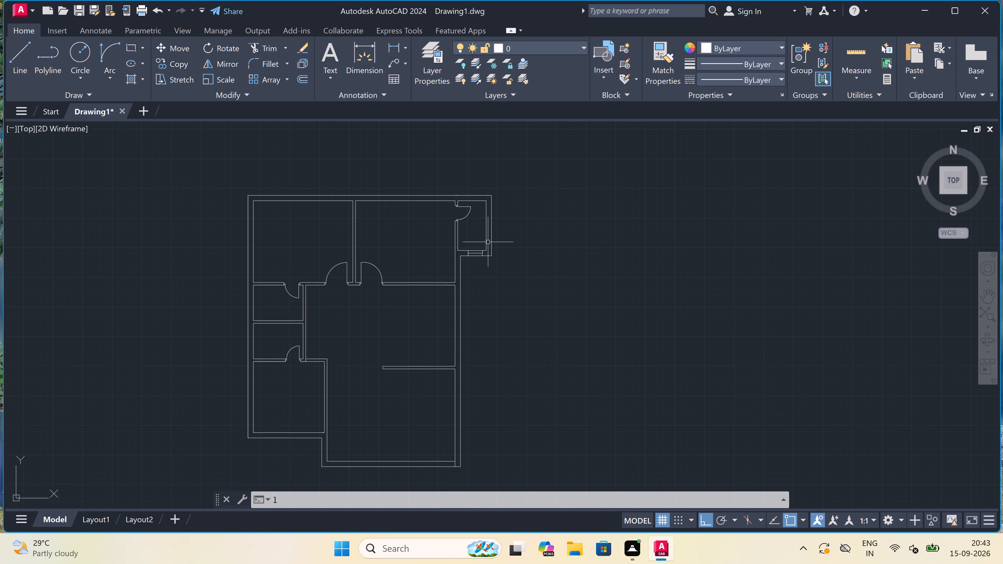
pyautogui.press('space')
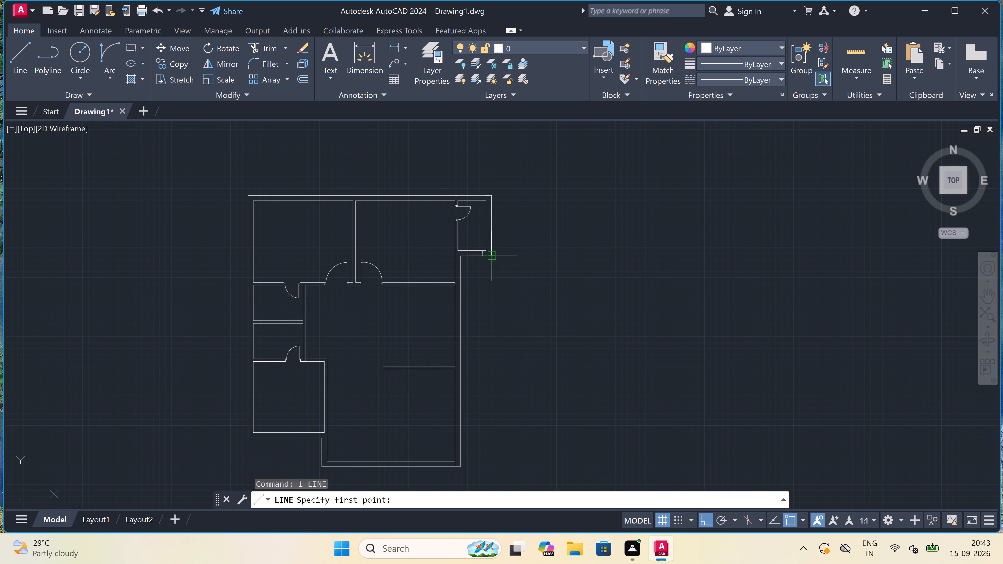
pyautogui.moveTo(492, 255); pyautogui.dragTo(493, 271)
pyautogui.scroll(-3, 484, 327)
pyautogui.scroll(3, 472, 393)
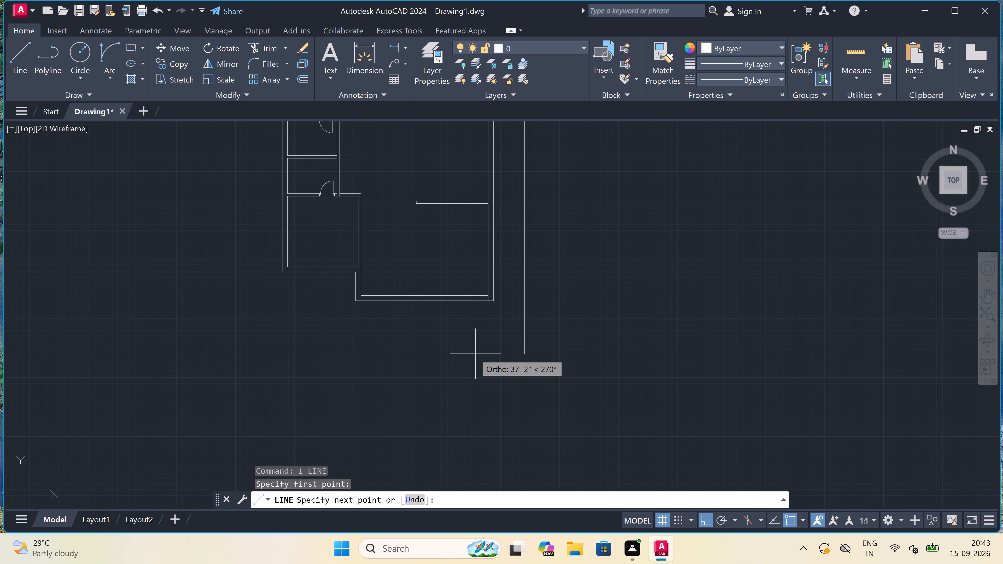
pyautogui.click(500, 360)
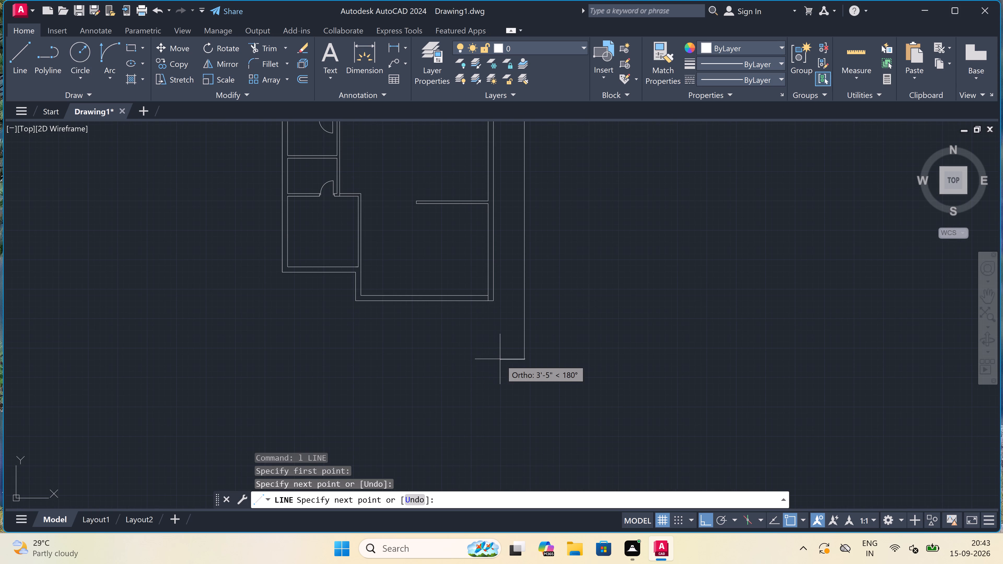
pyautogui.press('Escape')
# Offset the outer face of the building's bottom wall 3'10" downward.
pyautogui.press('o')
pyautogui.press('space')
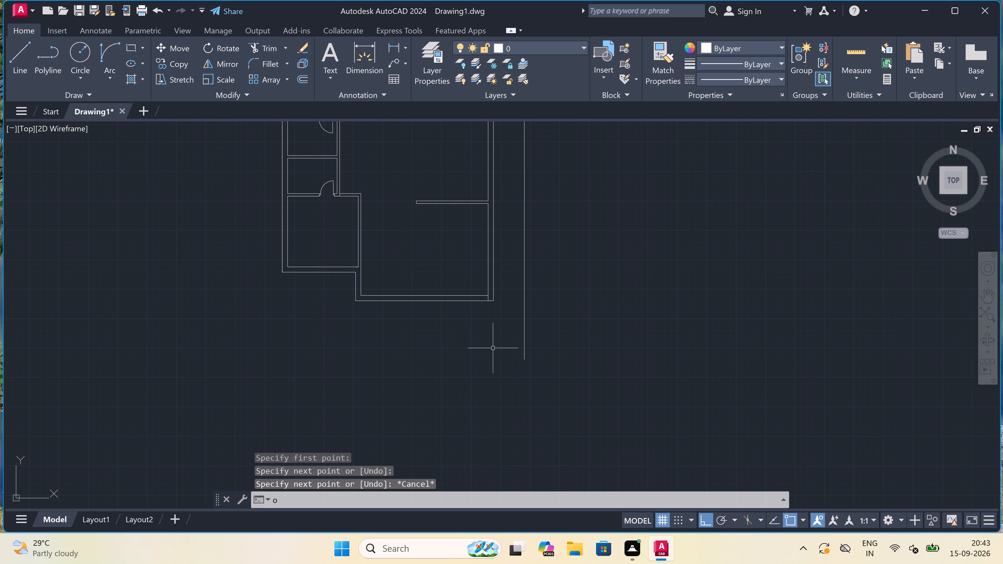
pyautogui.moveTo(453, 302); pyautogui.dragTo(455, 313)
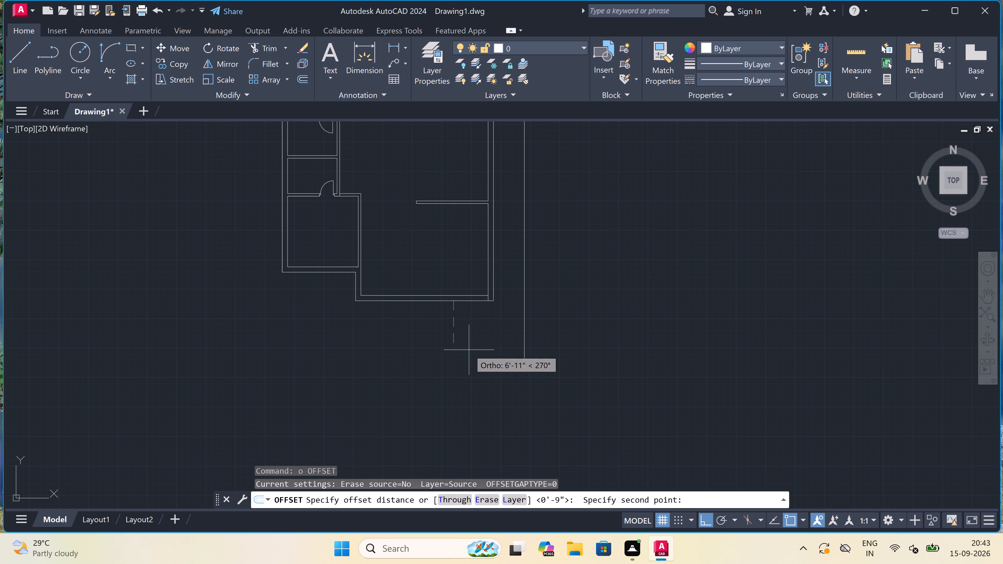
pyautogui.write('3\'10"')
pyautogui.press('space')
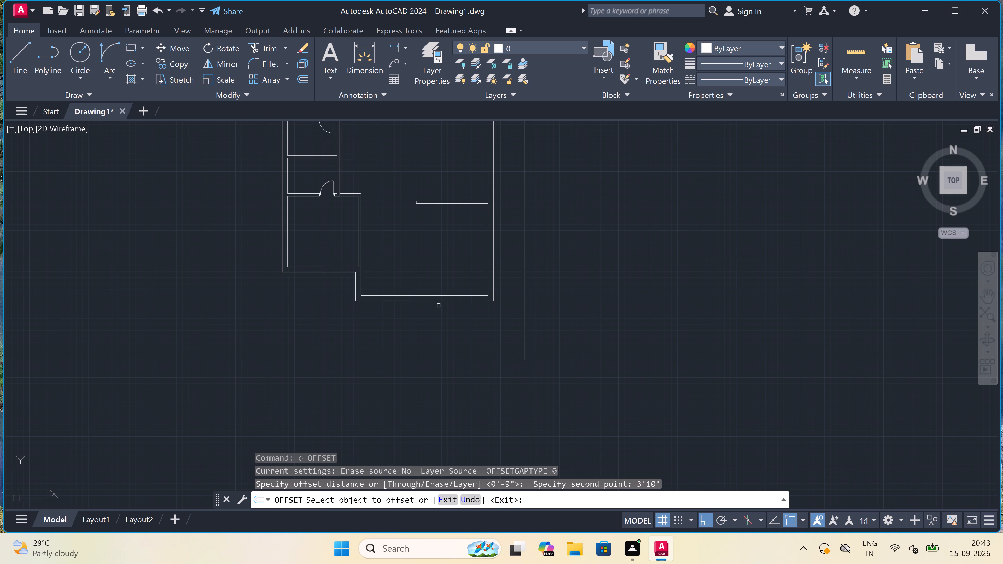
pyautogui.moveTo(438, 302); pyautogui.dragTo(438, 306)
pyautogui.click(437, 322)
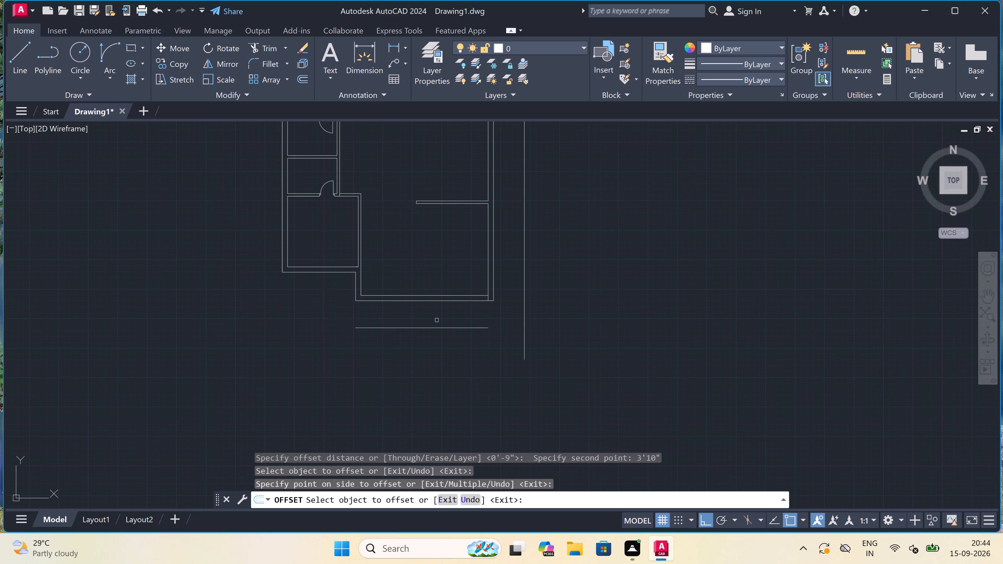
pyautogui.press('Escape')
# Extend the offset bottom line to meet the vertical boundary line beyond the building's right wall.
pyautogui.press('e')
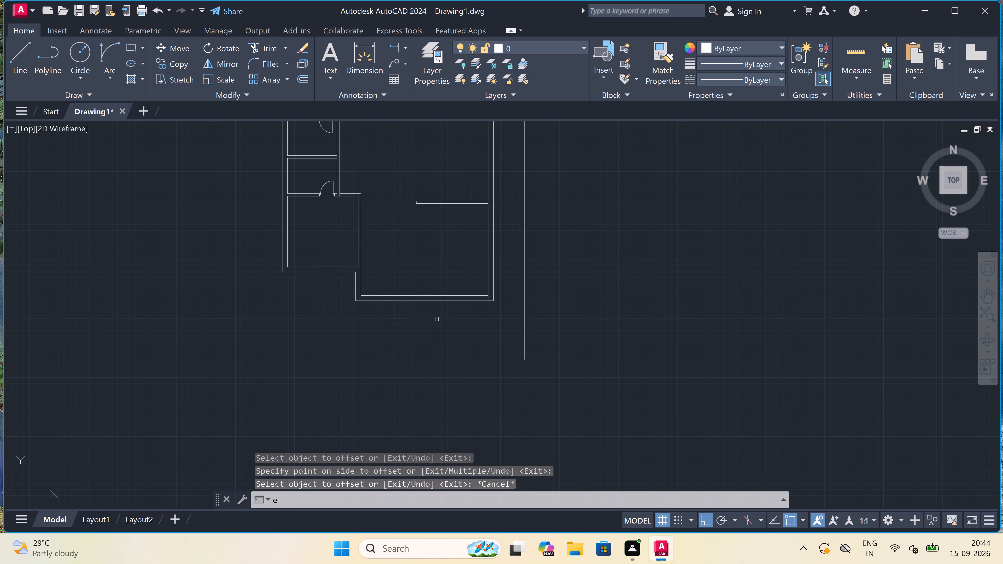
pyautogui.press('x')
pyautogui.press('space')
pyautogui.moveTo(437, 319); pyautogui.dragTo(439, 324)
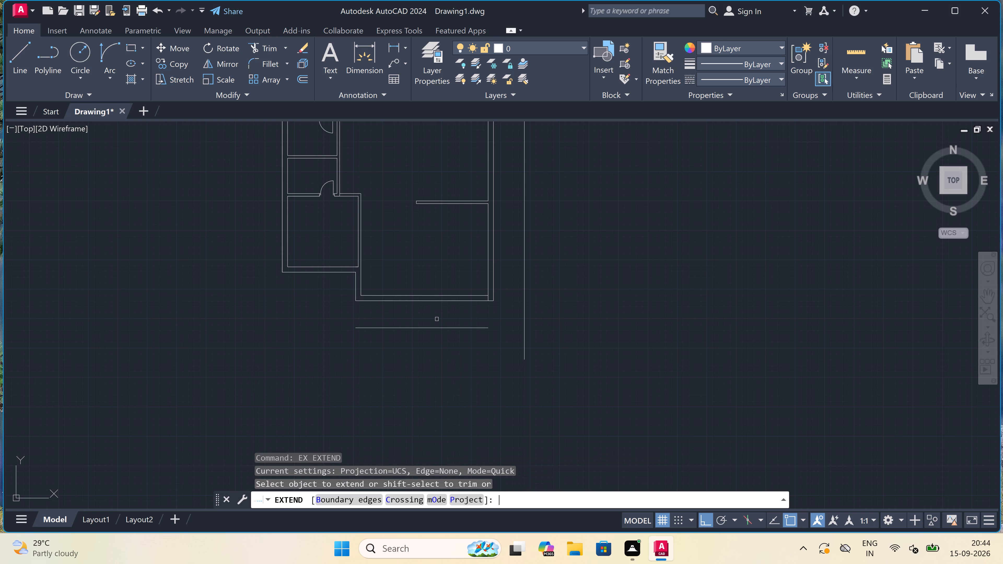
pyautogui.moveTo(439, 324); pyautogui.dragTo(439, 325)
pyautogui.click(499, 362)
pyautogui.click(452, 324)
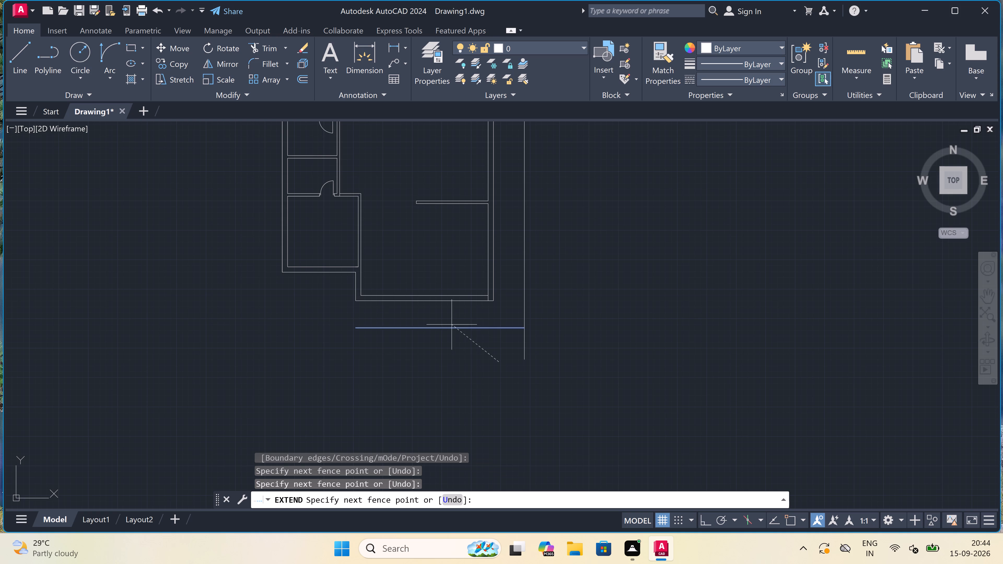
pyautogui.press('Escape')
# Trim the part of the right vertical boundary line that overhangs below the offset bottom line.
pyautogui.write('tr')
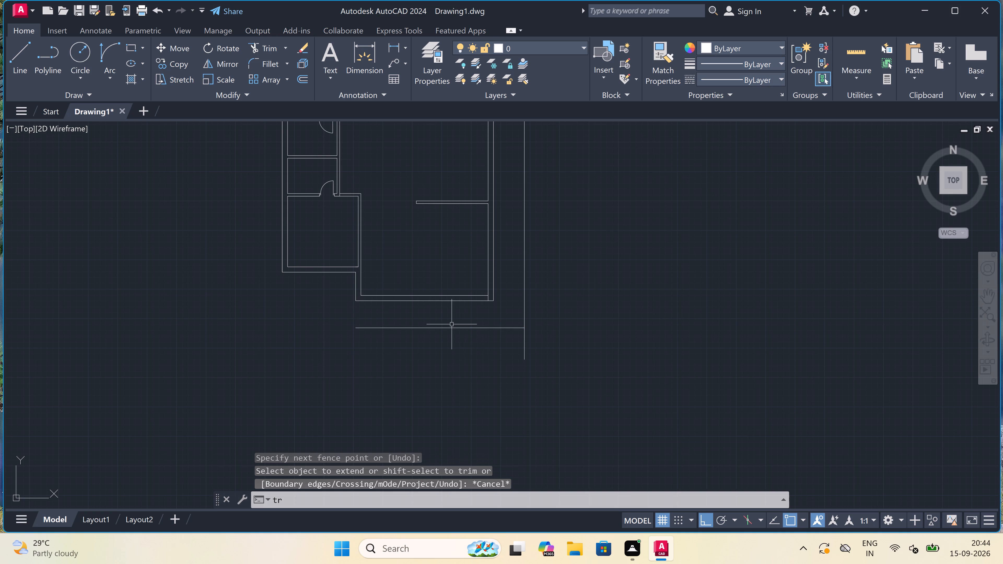
pyautogui.press('space')
pyautogui.moveTo(504, 353); pyautogui.dragTo(540, 333)
pyautogui.click(570, 313)
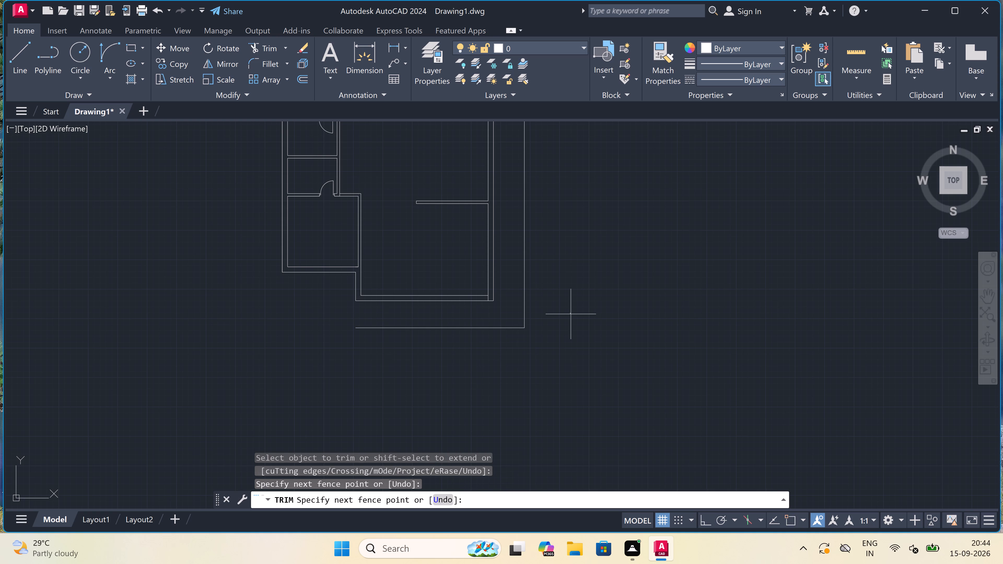
pyautogui.press('Escape')
# Draw lines from the building's upper-left outer corner 3'1" left, down level with the bottom boundary line, and right to join its end.
pyautogui.scroll(-2, 568, 316)
pyautogui.scroll(1, 540, 316)
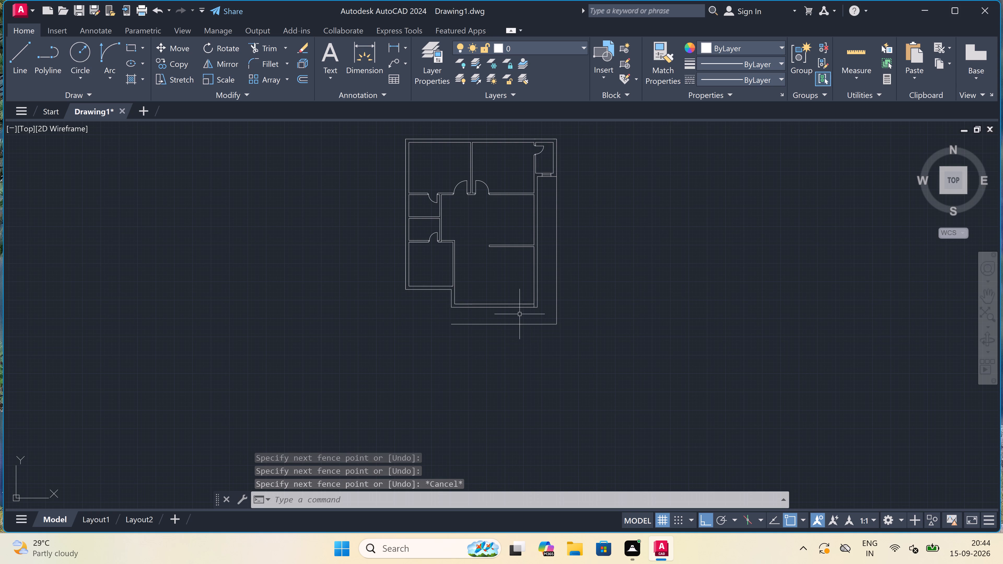
pyautogui.scroll(-1, 517, 313)
pyautogui.scroll(-1, 472, 297)
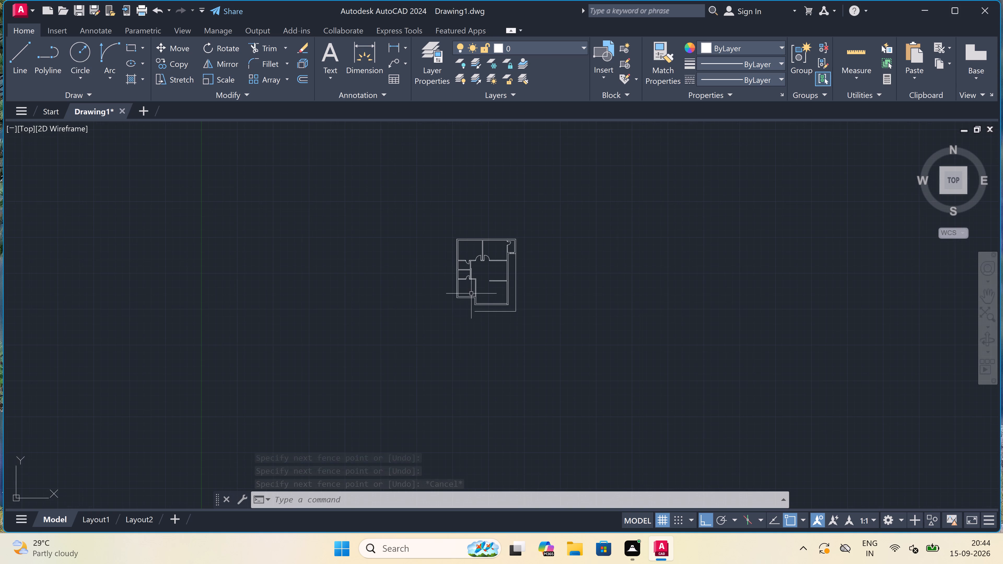
pyautogui.scroll(4, 459, 244)
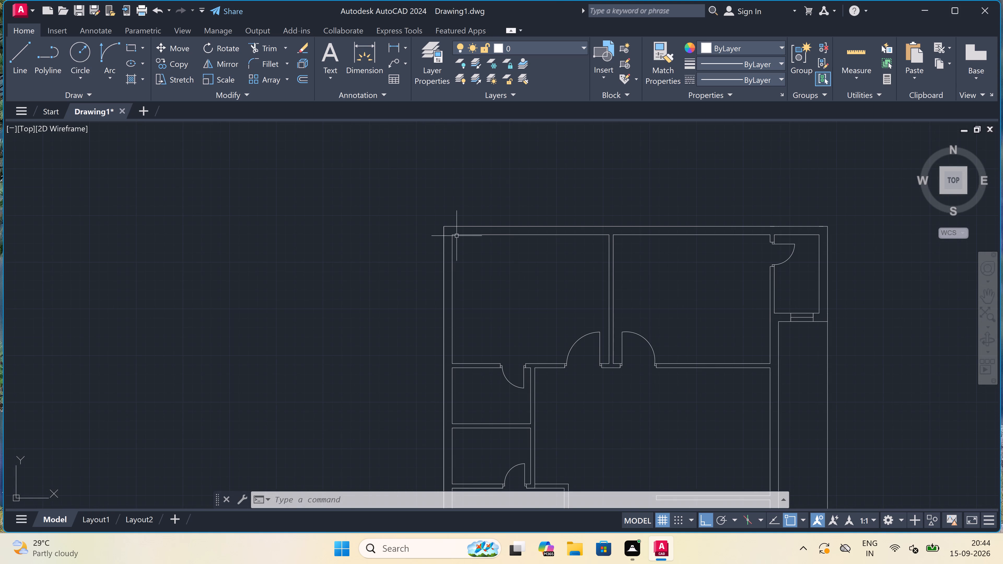
pyautogui.press('l')
pyautogui.press('space')
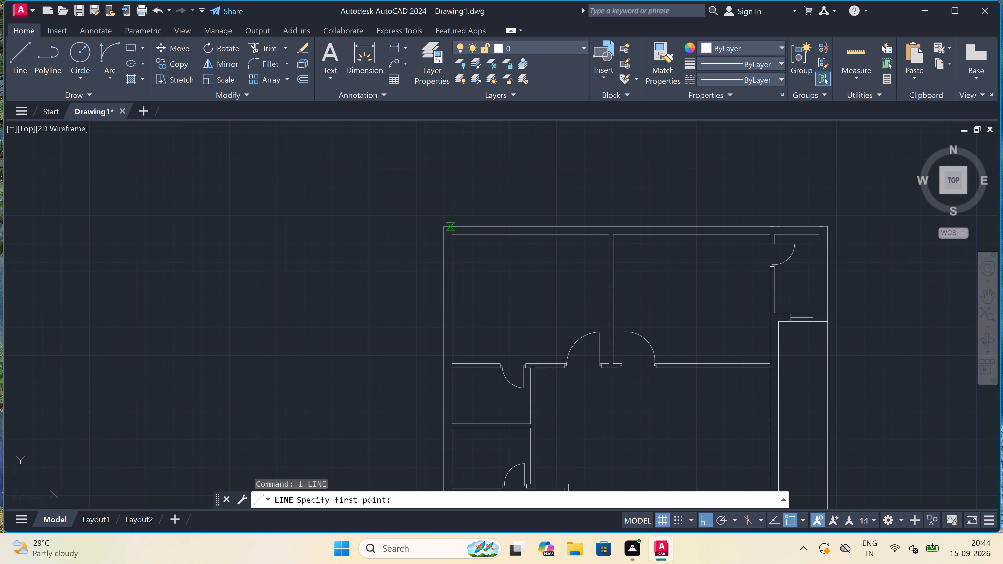
pyautogui.click(440, 228)
pyautogui.write('3\'1"')
pyautogui.press('space')
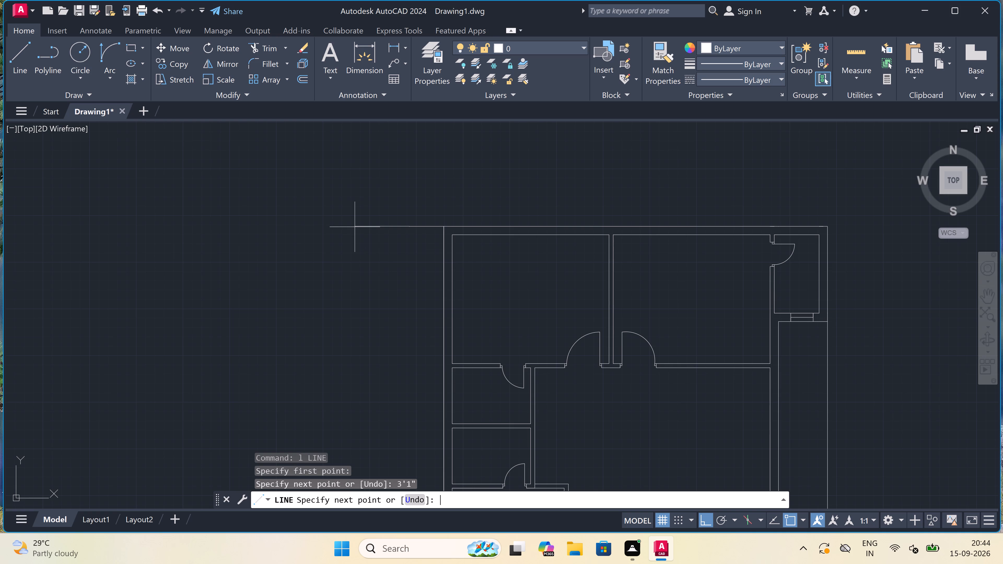
pyautogui.scroll(-4, 356, 226)
pyautogui.scroll(3, 358, 294)
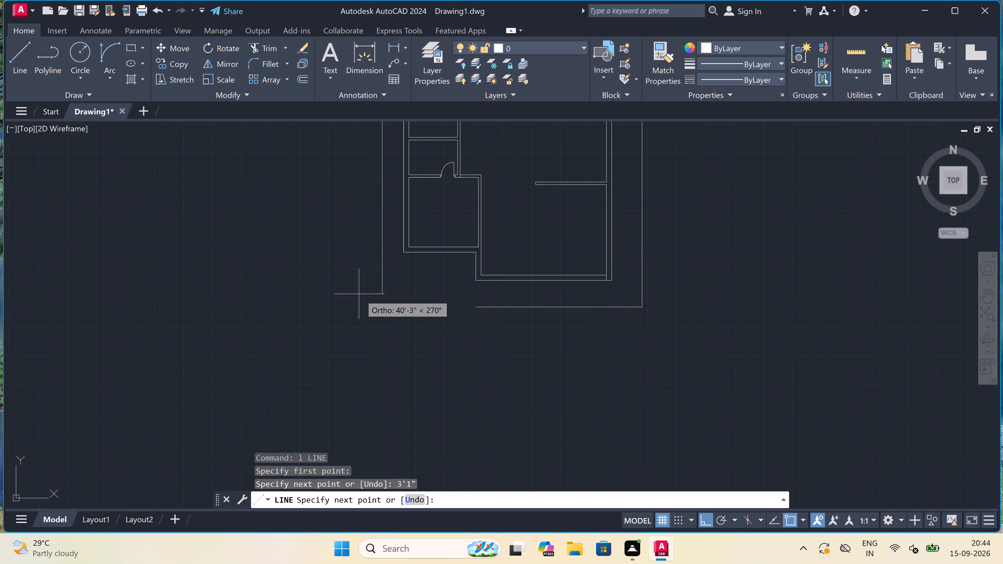
pyautogui.scroll(3, 469, 301)
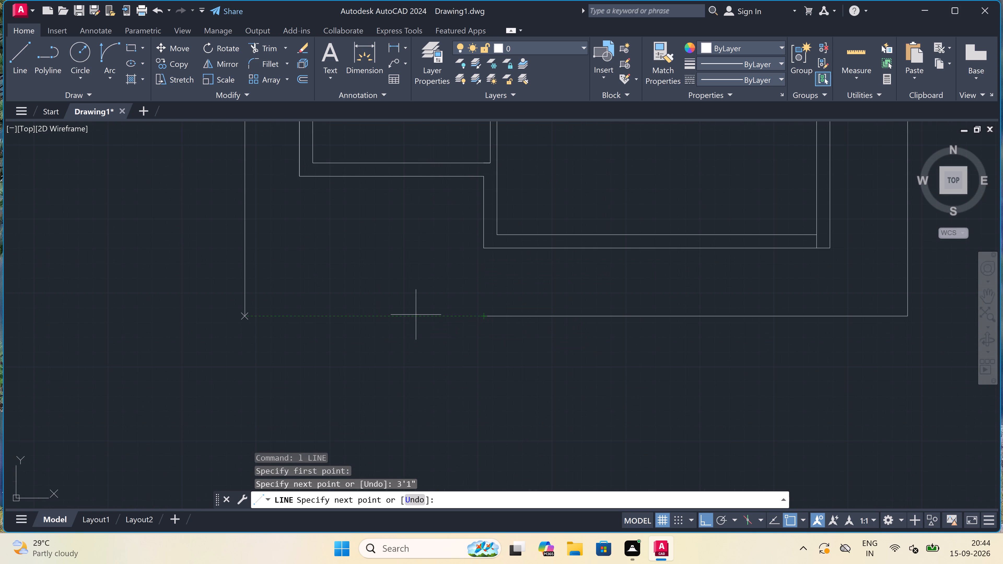
pyautogui.click(243, 316)
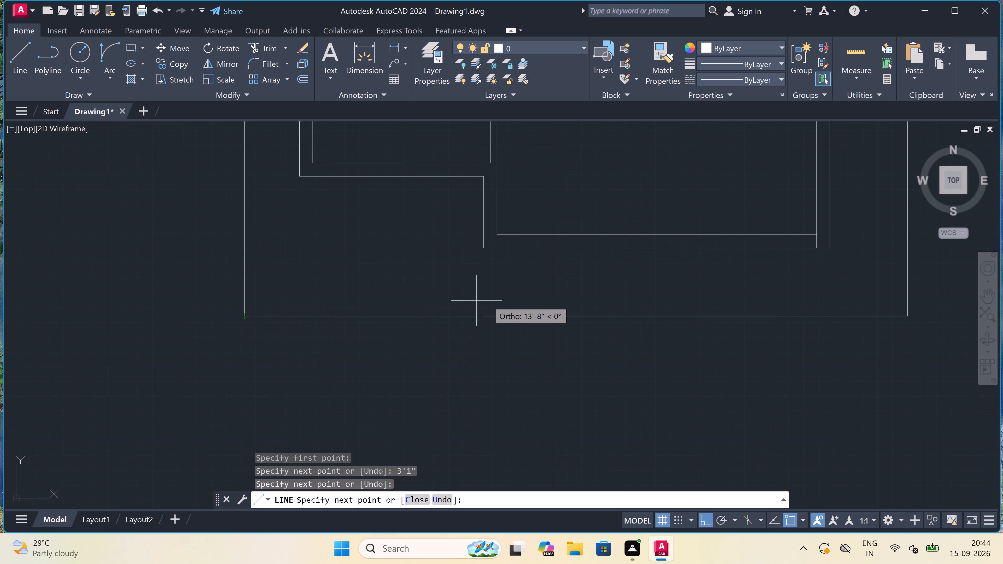
pyautogui.click(485, 313)
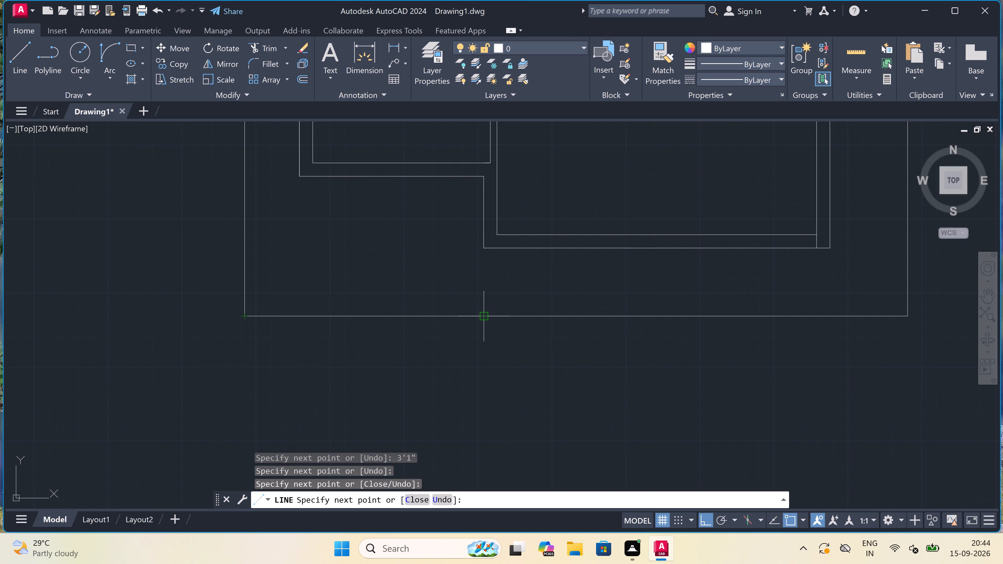
pyautogui.press('Escape')
# Draw the right boundary's inner line, starting 6" left of the extension's lower-right outer corner and running down to the bottom boundary line.
pyautogui.scroll(-5, 466, 308)
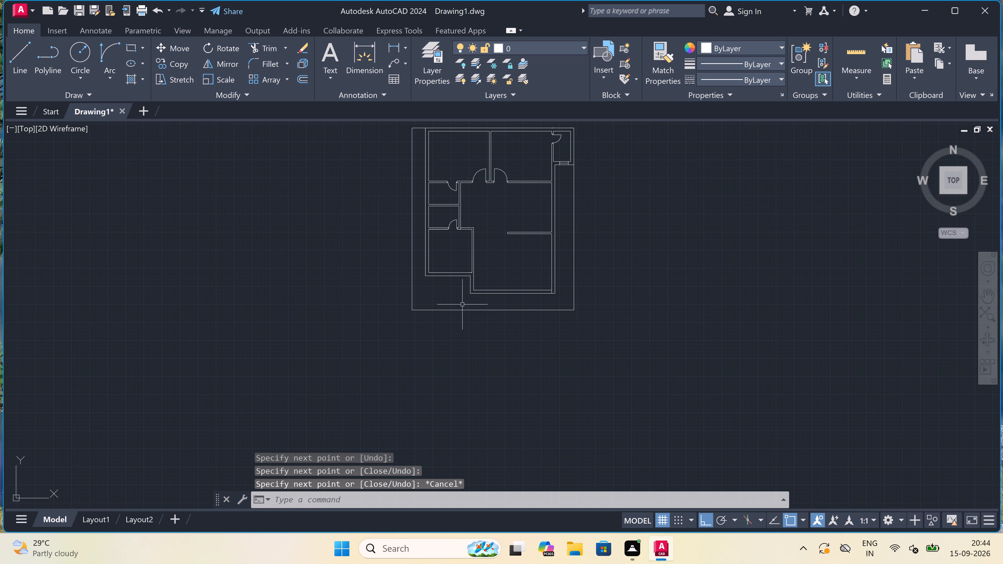
pyautogui.press("'")
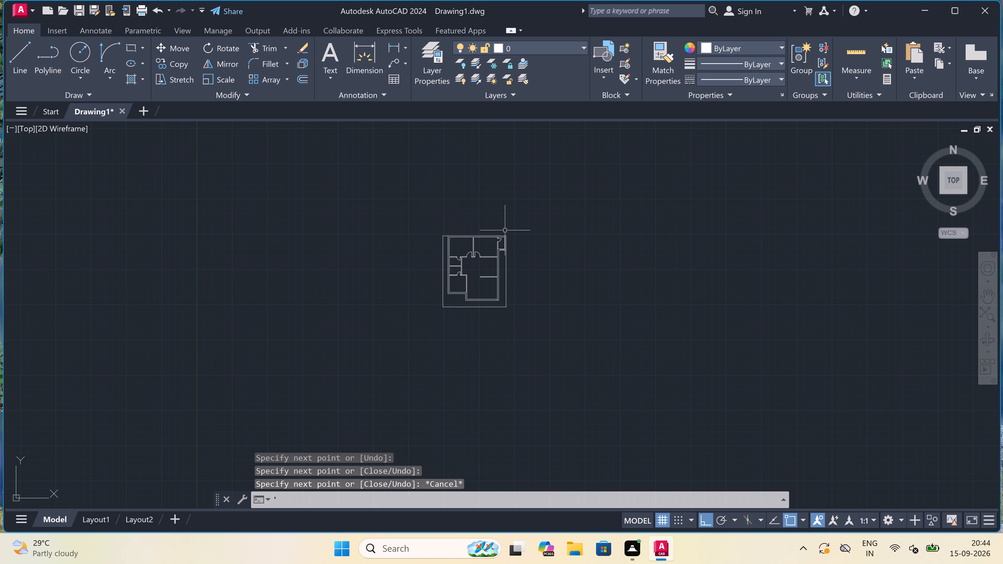
pyautogui.press('Escape')
pyautogui.press('l')
pyautogui.press('space')
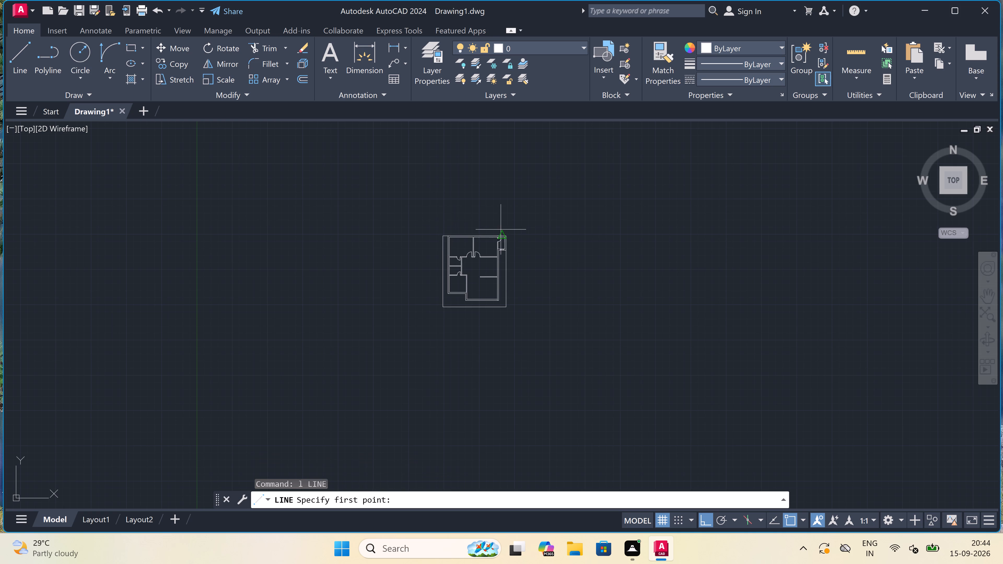
pyautogui.scroll(3, 509, 250)
pyautogui.scroll(3, 484, 249)
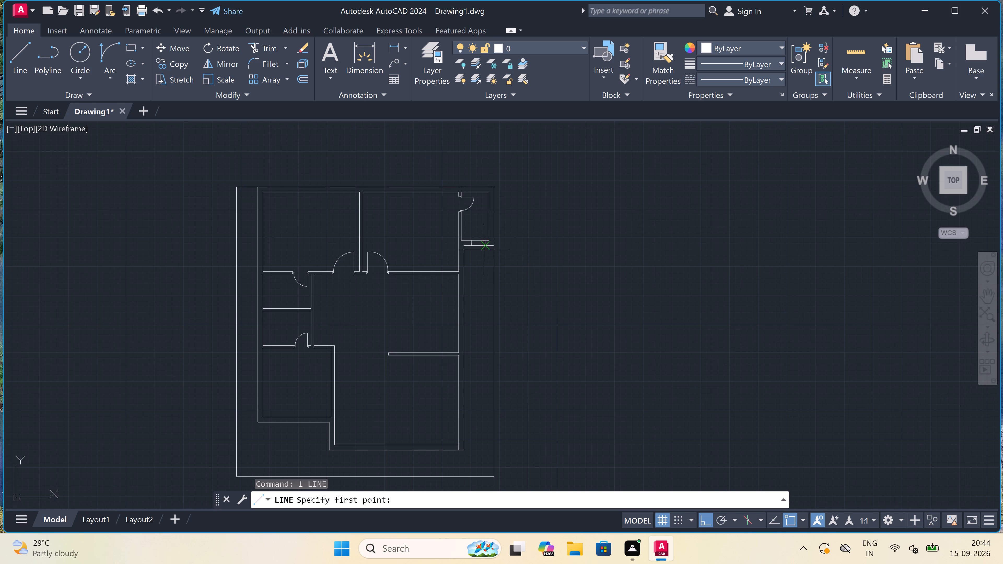
pyautogui.scroll(2, 494, 234)
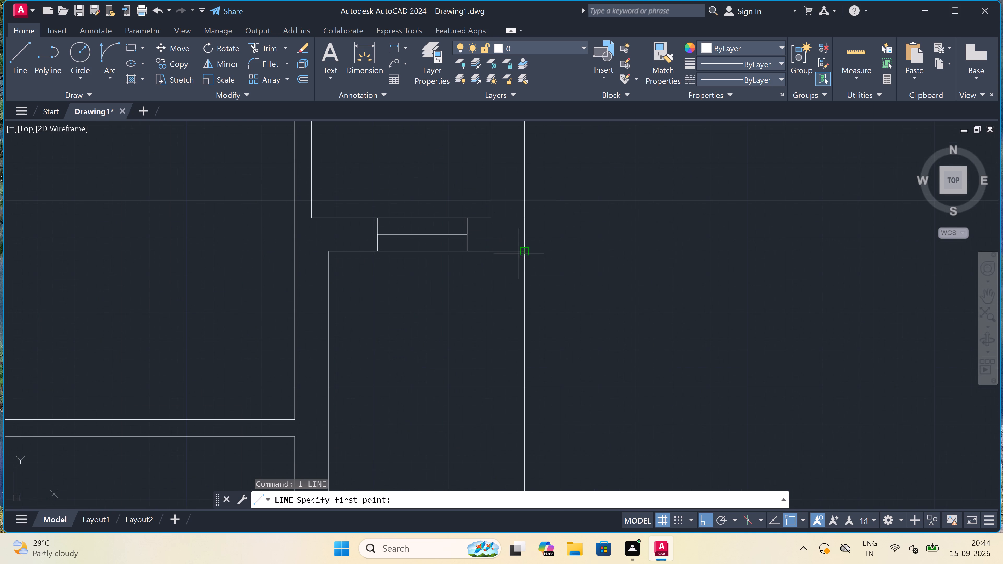
pyautogui.click(521, 252)
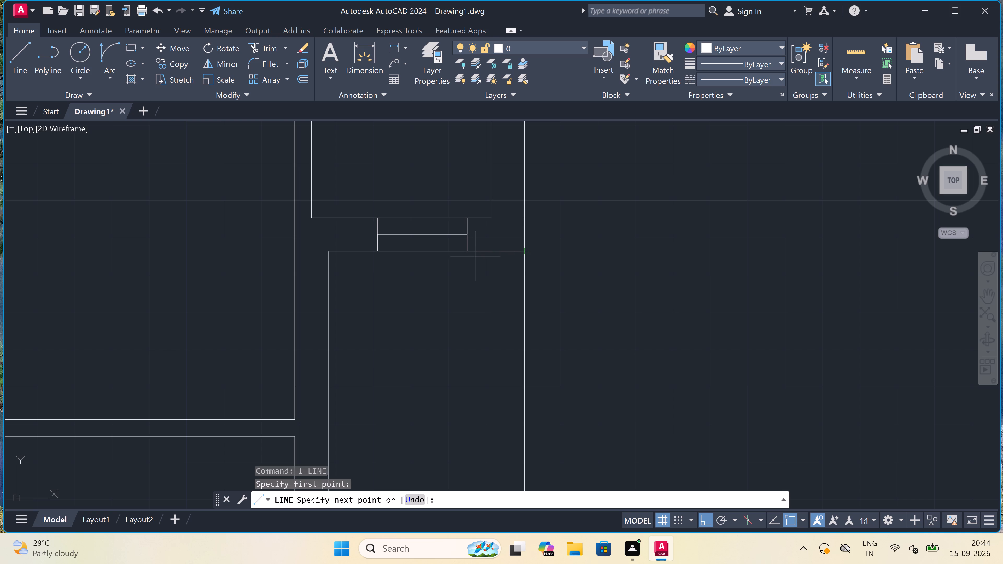
pyautogui.write('6"')
pyautogui.press('space')
pyautogui.scroll(-6, 493, 319)
pyautogui.scroll(1, 490, 460)
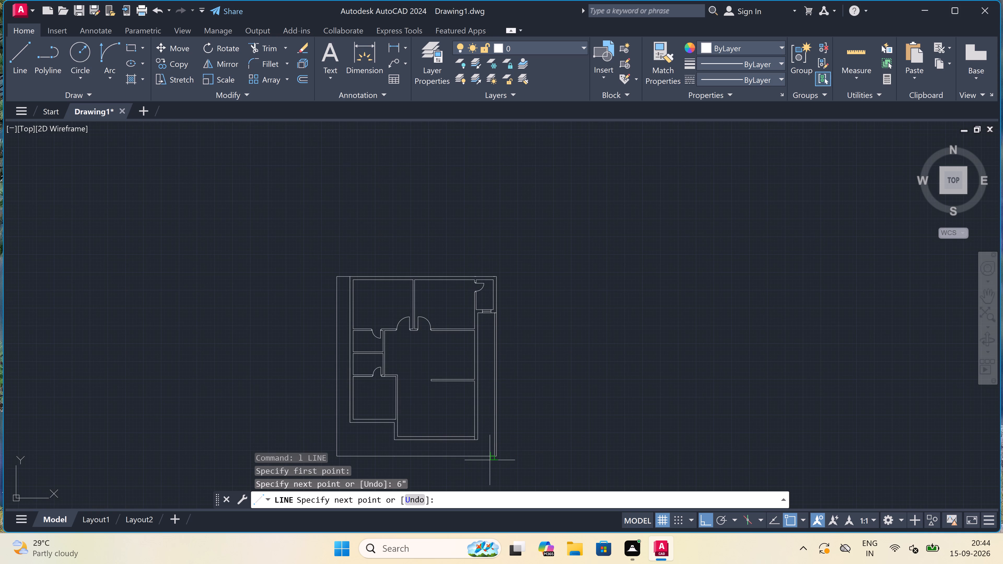
pyautogui.scroll(3, 490, 460)
pyautogui.click(512, 432)
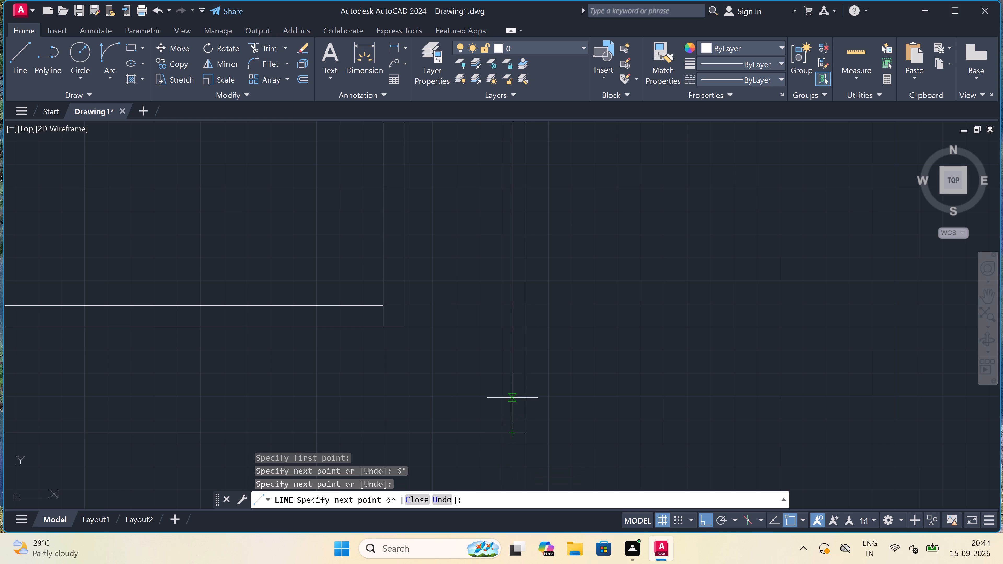
# Continue the line 6" up from the bottom boundary line and left to the left boundary, forming the bottom boundary's inner line.
pyautogui.write('6"')
pyautogui.press('space')
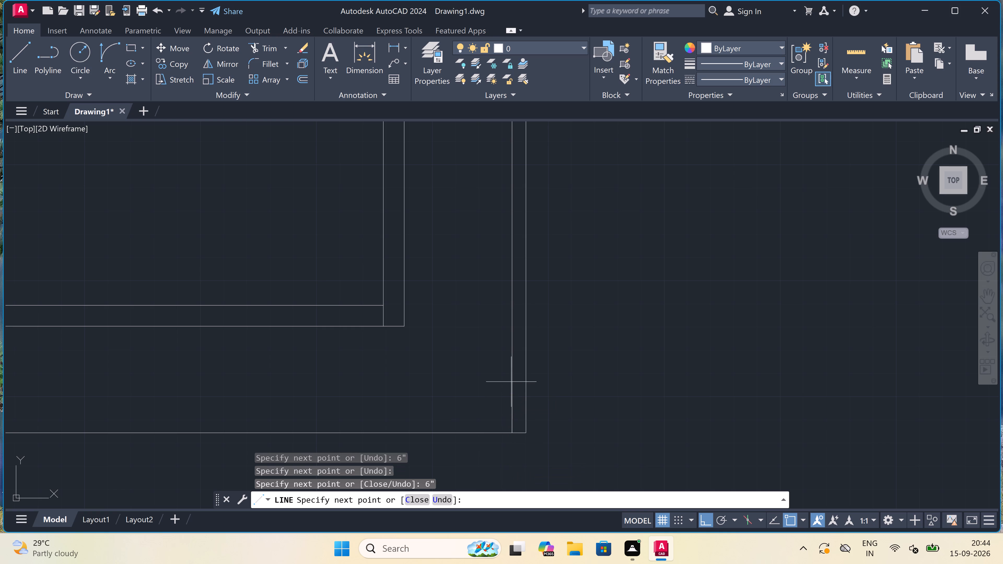
pyautogui.scroll(-4, 369, 386)
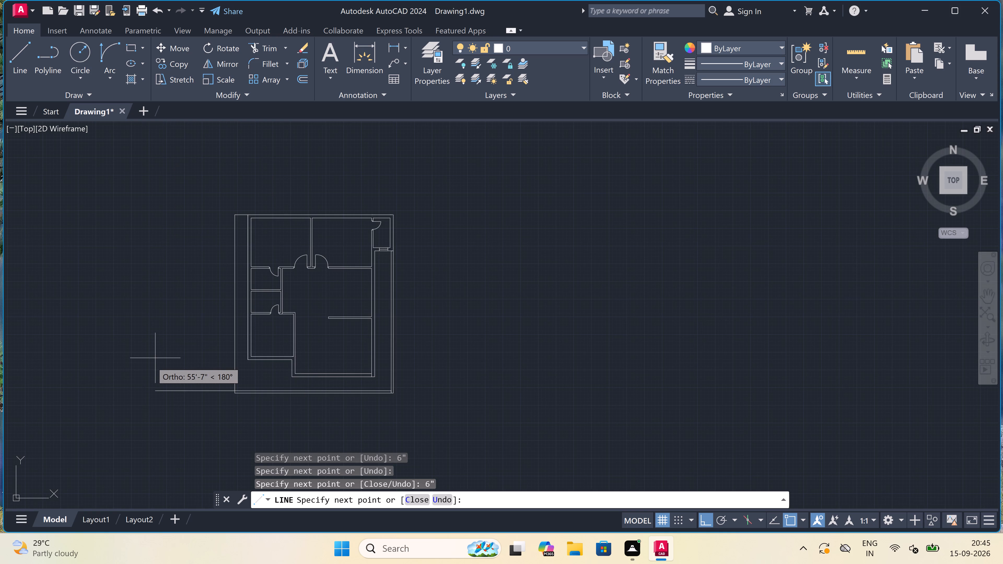
pyautogui.scroll(3, 191, 369)
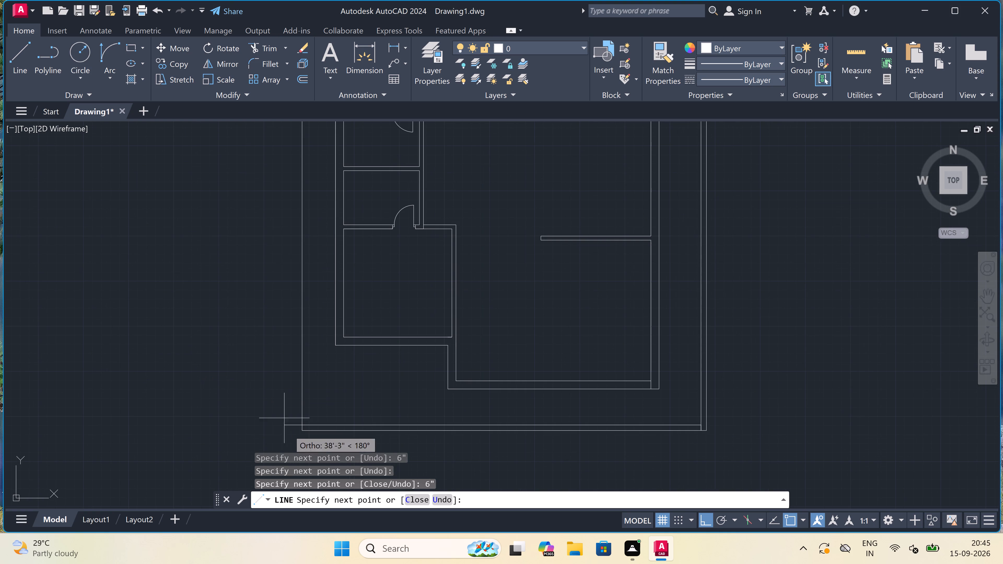
pyautogui.scroll(2, 295, 440)
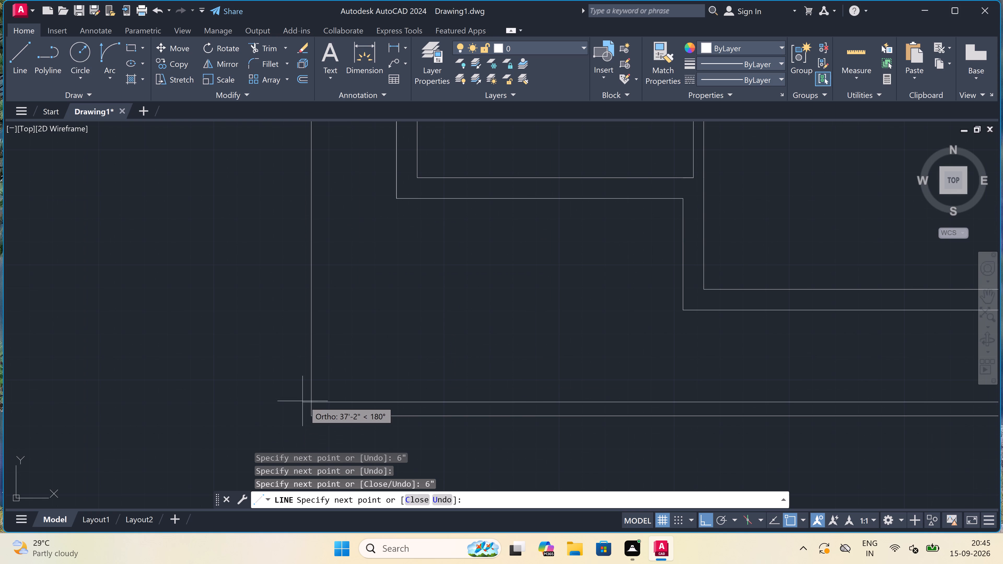
pyautogui.click(310, 401)
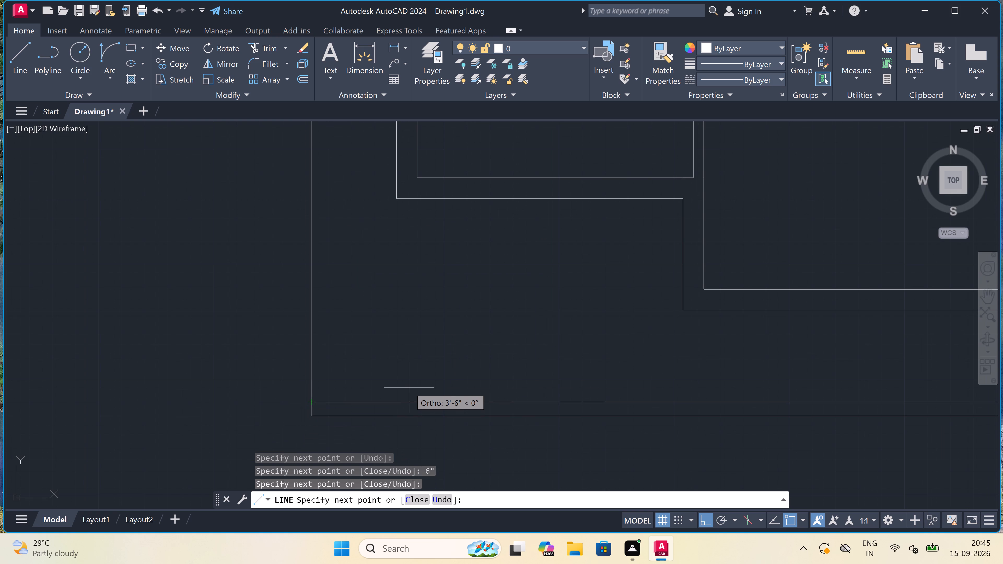
# Continue the line 6" right from the left boundary and up to the top wall line, forming the left boundary's inner line.
pyautogui.write('6"')
pyautogui.press('space')
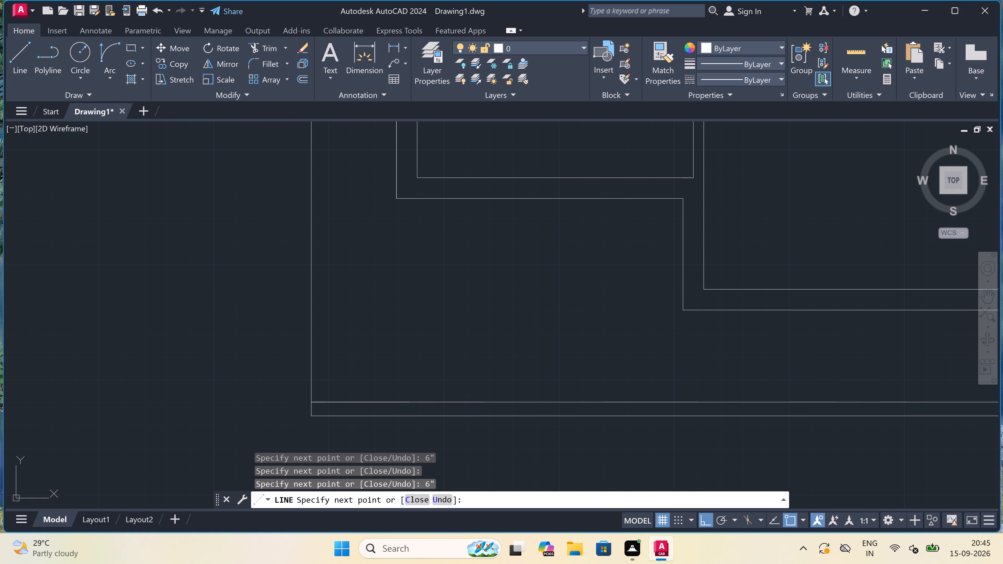
pyautogui.scroll(-4, 400, 387)
pyautogui.scroll(-4, 382, 143)
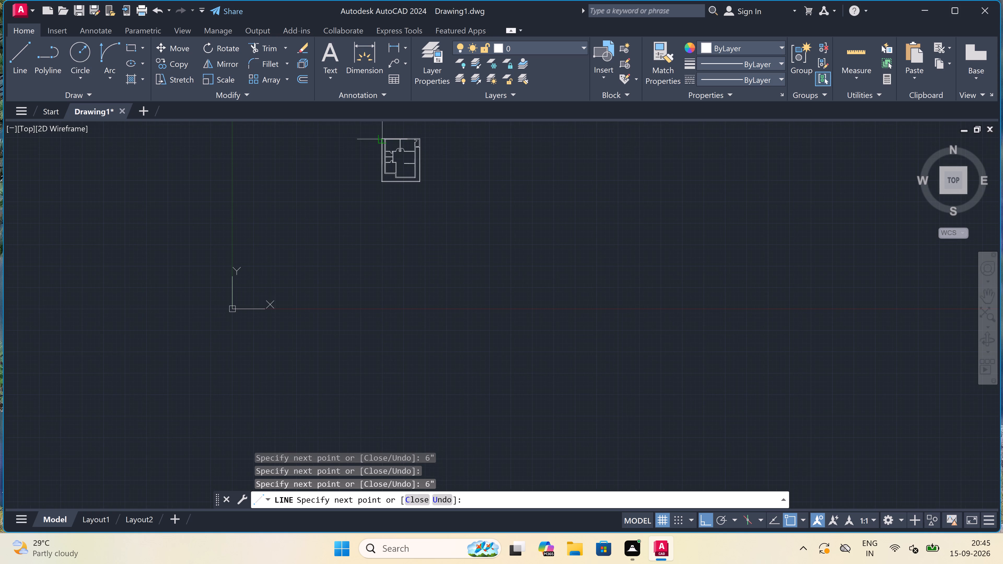
pyautogui.scroll(7, 382, 140)
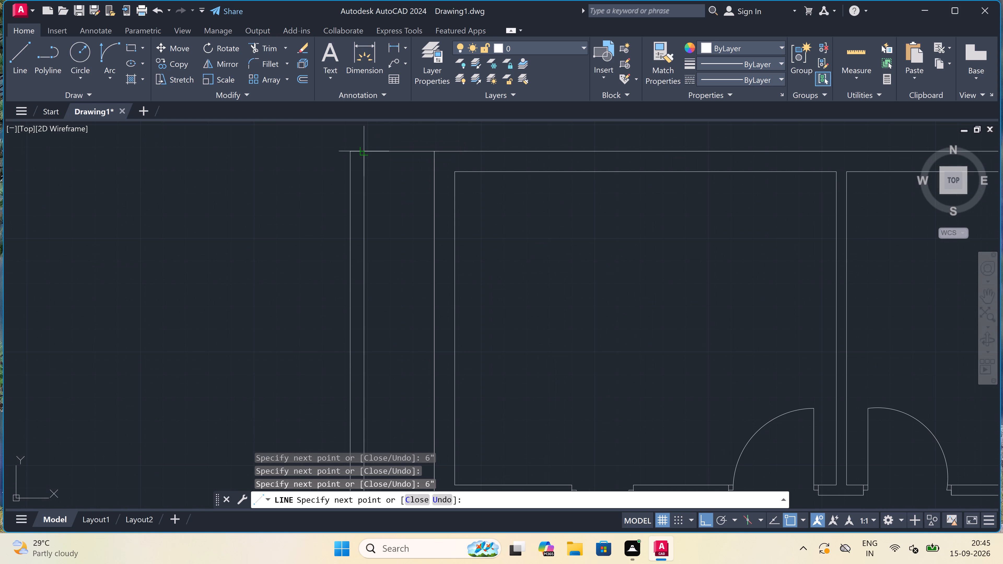
pyautogui.click(363, 151)
pyautogui.press('Escape')
# Trim the short horizontal stub between the left boundary's two lines at the lower-left inner corner.
pyautogui.scroll(-4, 362, 149)
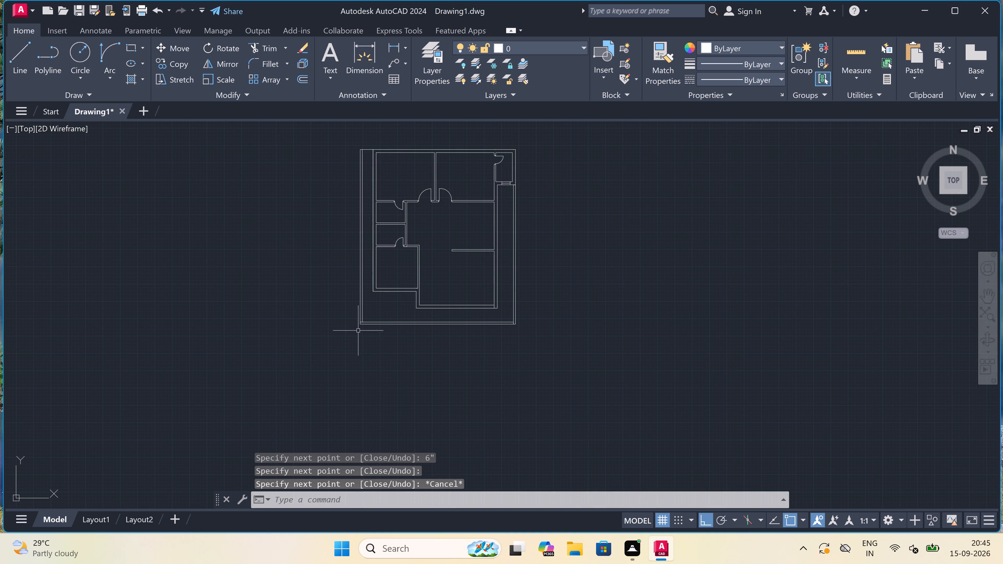
pyautogui.write('tr')
pyautogui.press('space')
pyautogui.scroll(4, 360, 323)
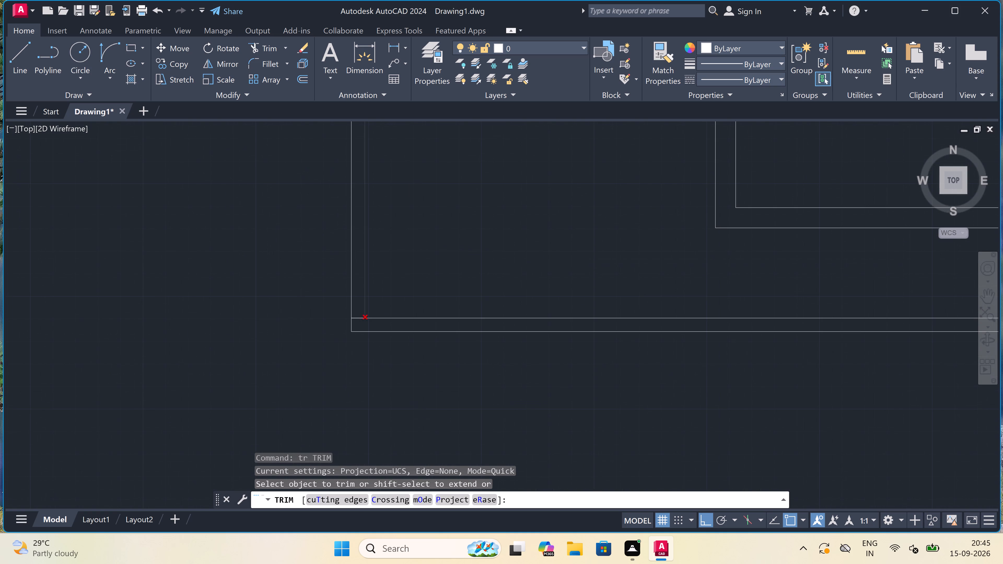
pyautogui.click(358, 318)
pyautogui.tripleClick(358, 318)
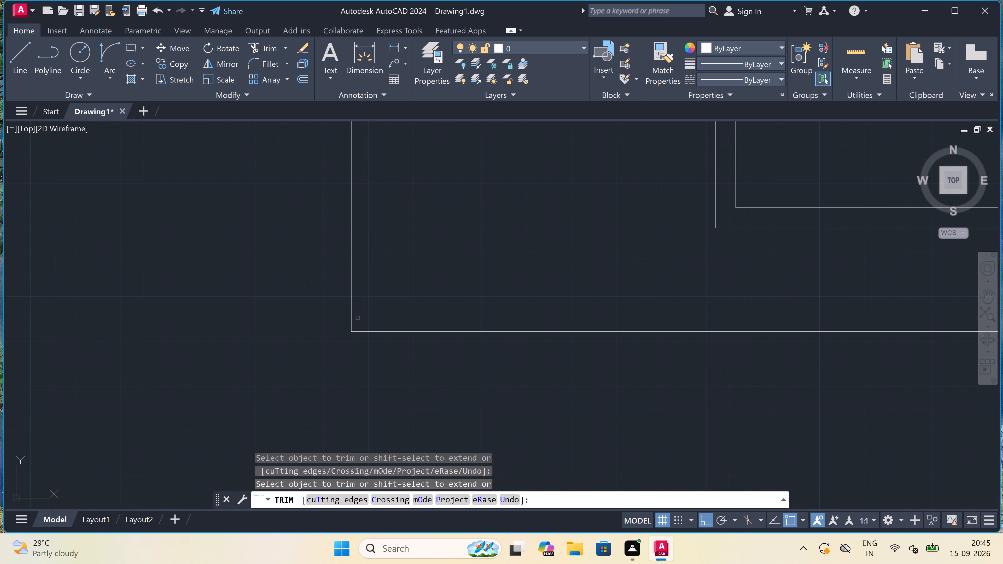
pyautogui.press('Escape')
# Trim the short vertical stub between the bottom boundary's two lines at the lower-right inner corner.
pyautogui.scroll(-6, 355, 317)
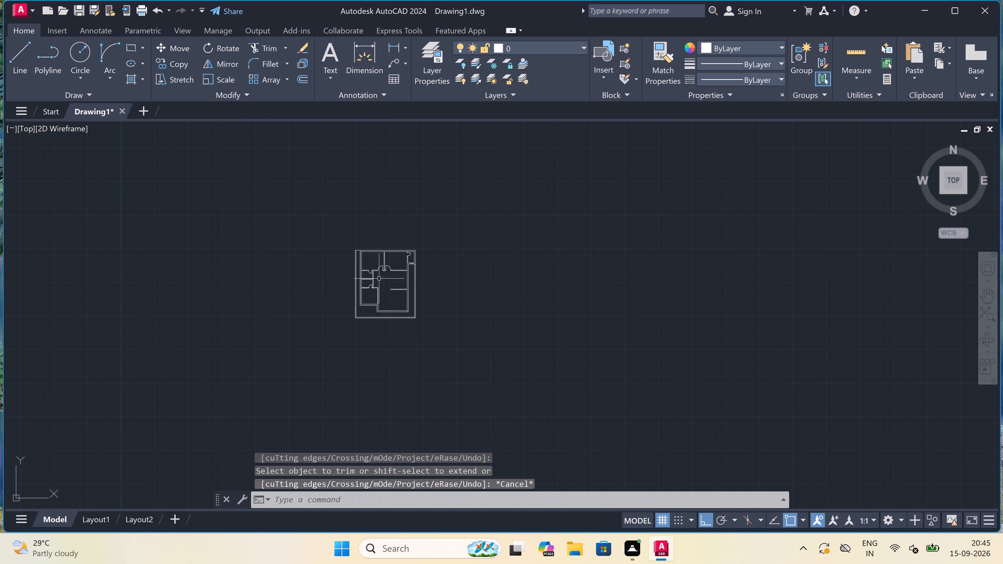
pyautogui.scroll(4, 411, 260)
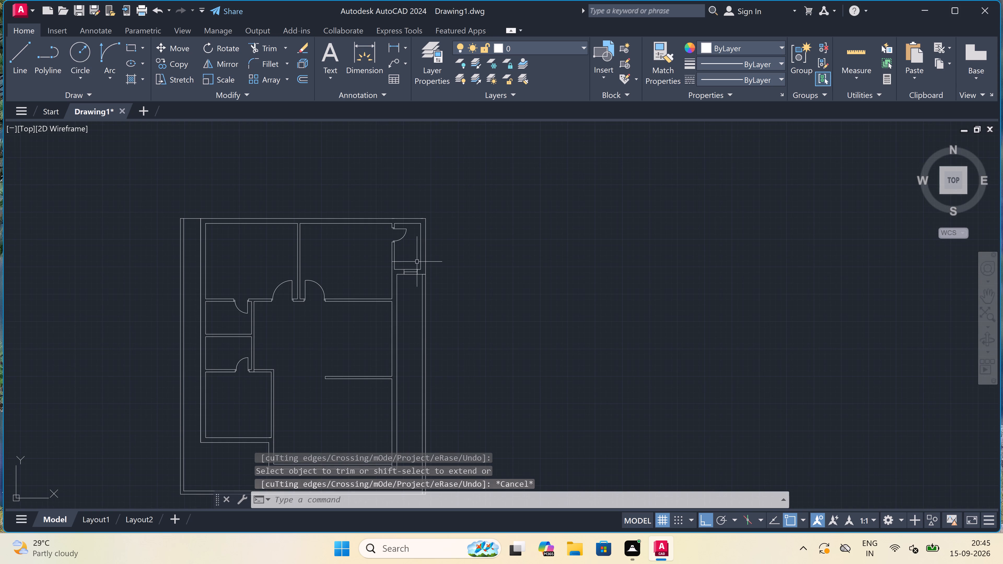
pyautogui.scroll(-3, 423, 290)
pyautogui.scroll(4, 421, 343)
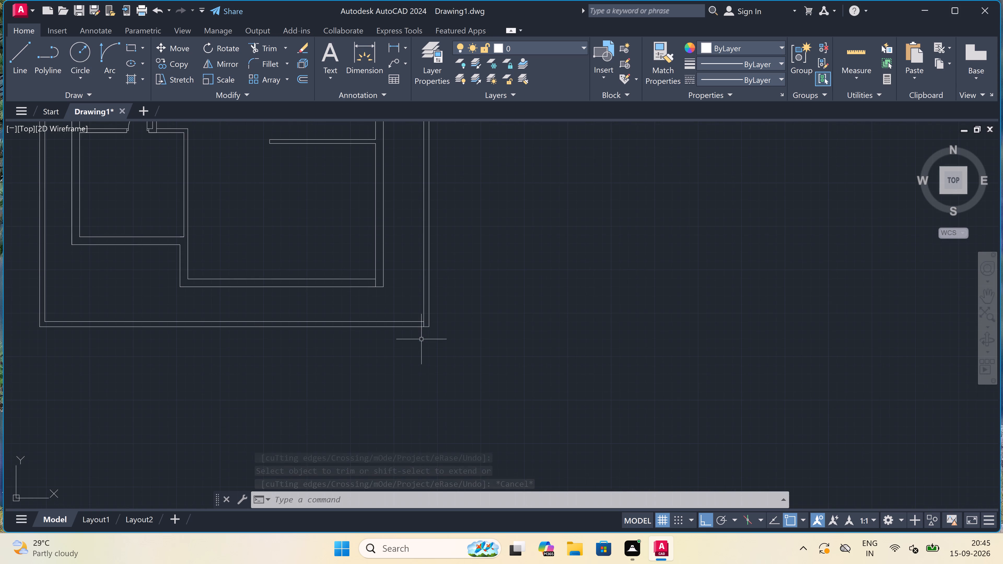
pyautogui.scroll(4, 421, 333)
pyautogui.press('space')
pyautogui.click(430, 286)
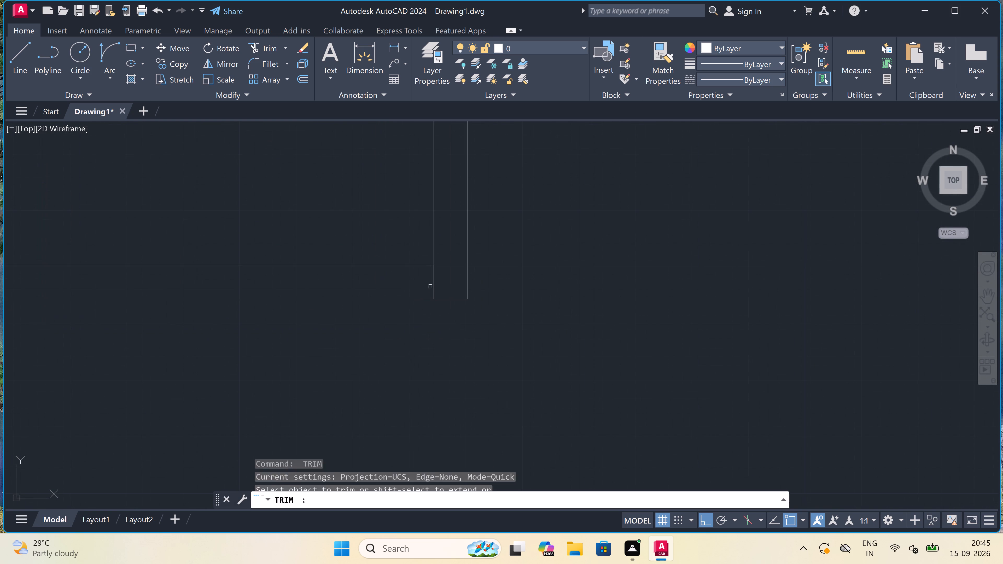
pyautogui.click(434, 285)
pyautogui.press('Escape')
# Draw a 5' window in the upper-left room's left outer wall, with a mid-wall line and jamb lines across the wall at both ends.
pyautogui.scroll(-3, 431, 285)
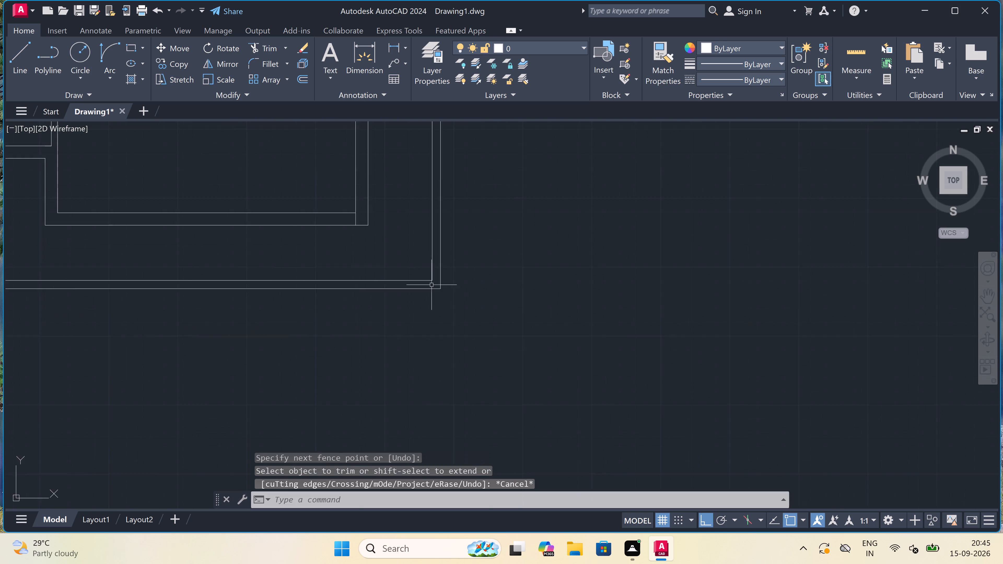
pyautogui.scroll(-5, 431, 285)
pyautogui.scroll(4, 398, 222)
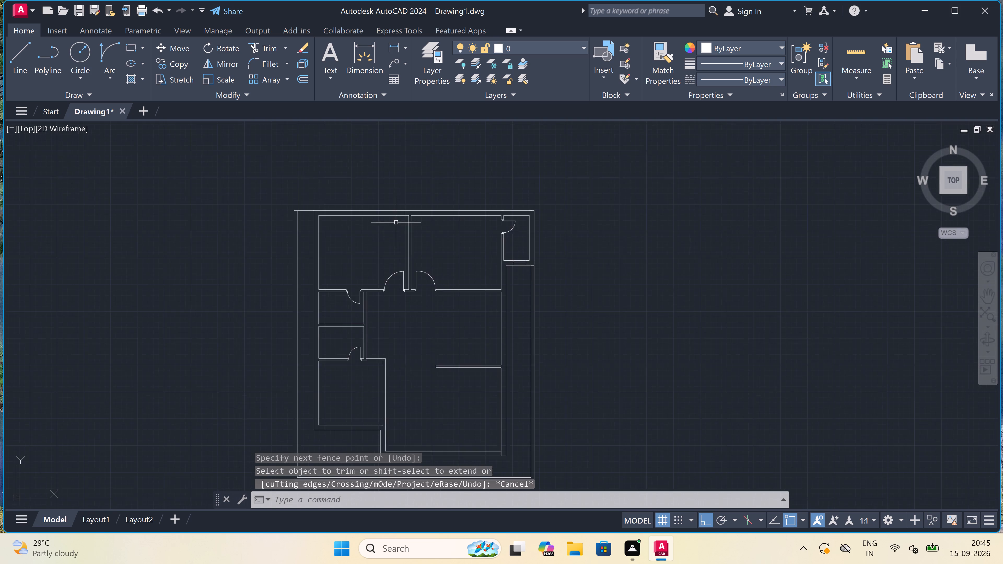
pyautogui.scroll(2, 365, 226)
pyautogui.scroll(-2, 365, 226)
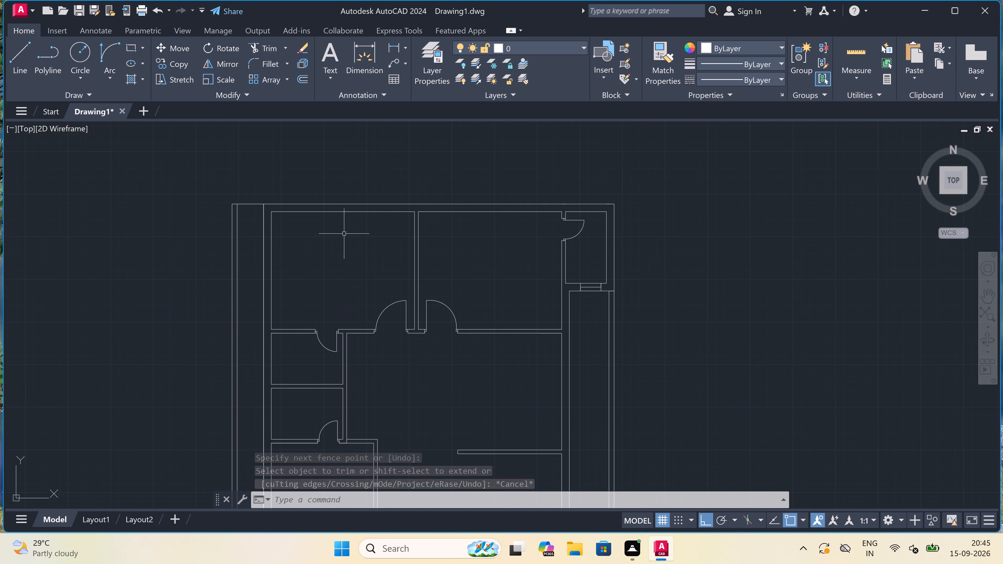
pyautogui.press('l')
pyautogui.press('space')
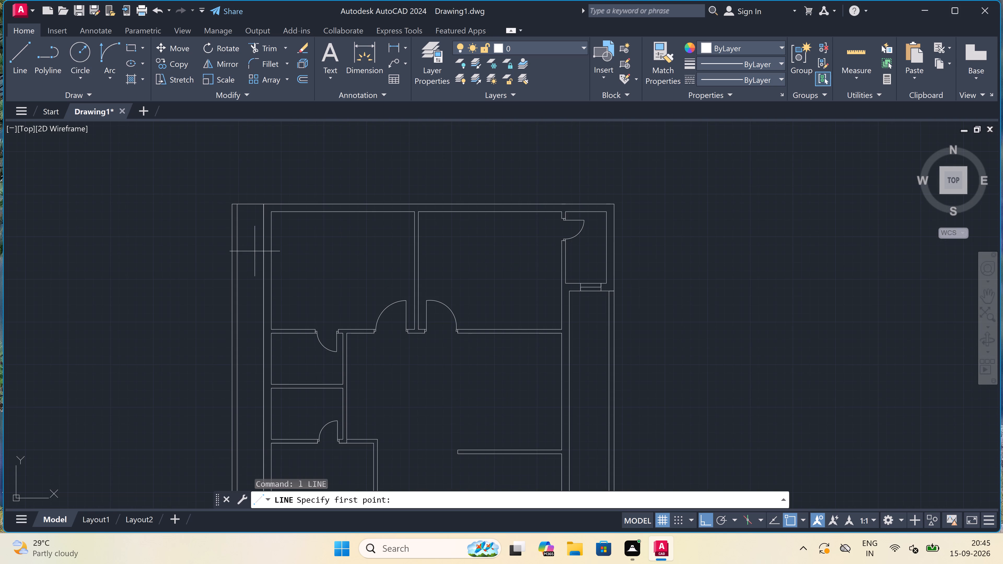
pyautogui.scroll(1, 258, 252)
pyautogui.click(267, 242)
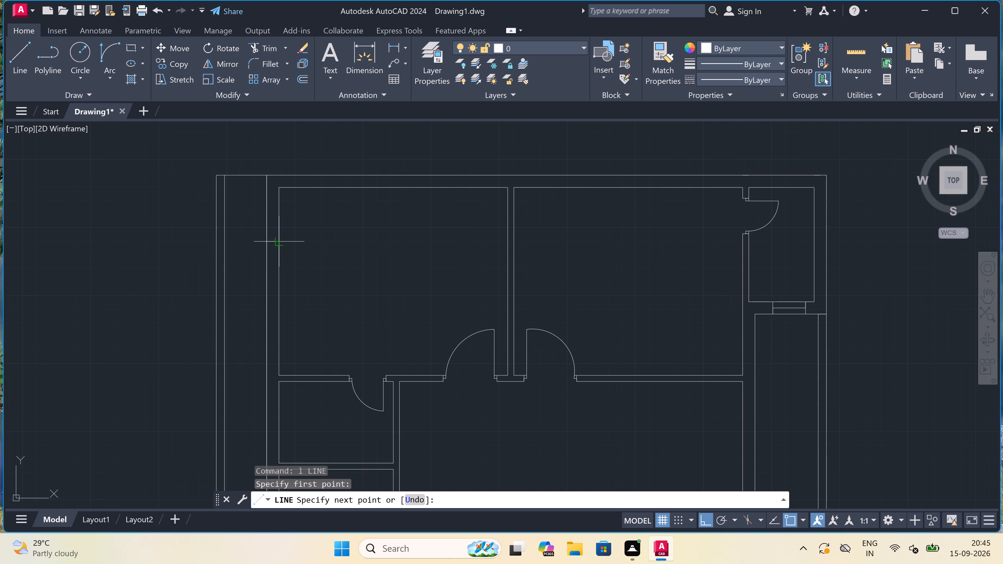
pyautogui.click(281, 240)
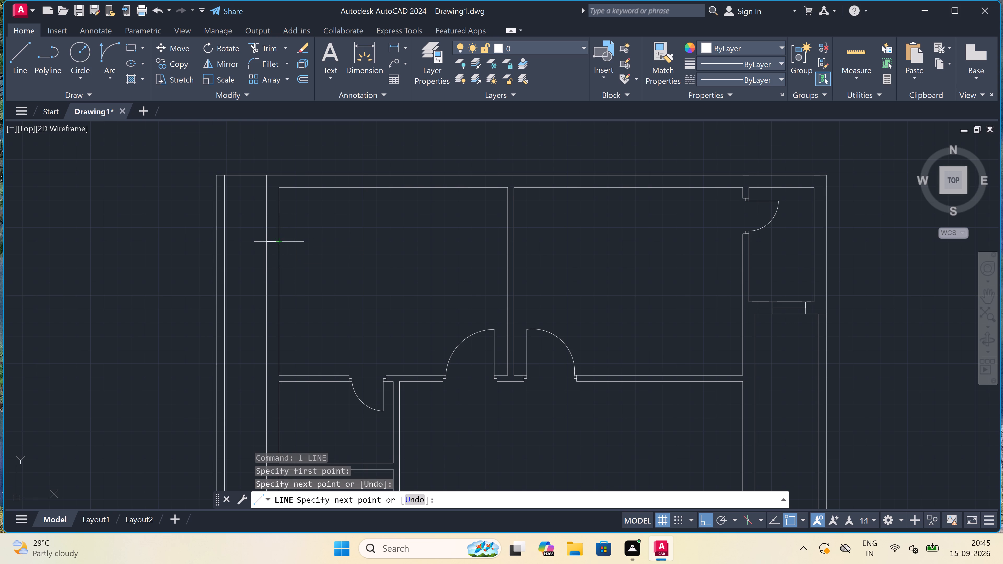
pyautogui.click(272, 239)
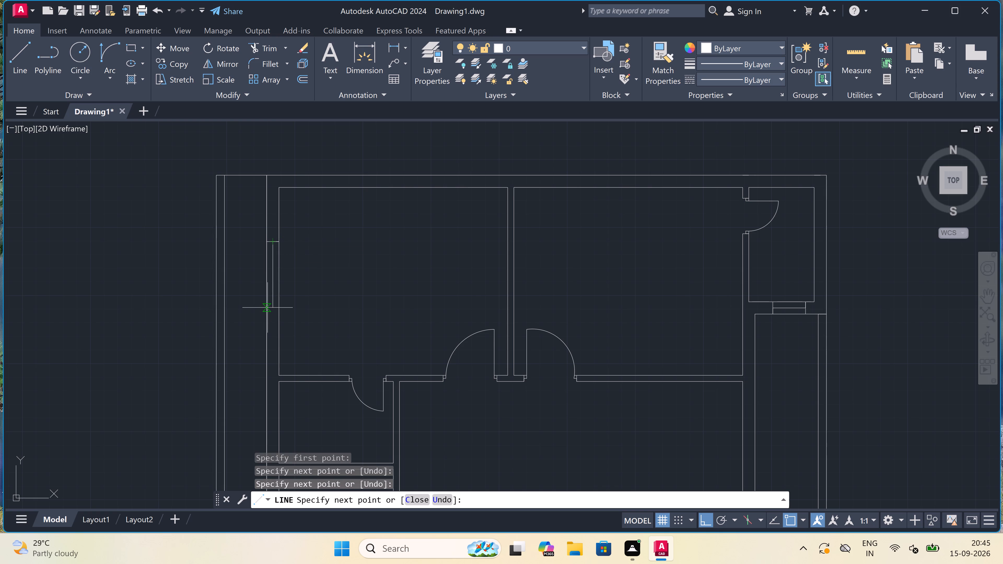
pyautogui.write("5'")
pyautogui.press('space')
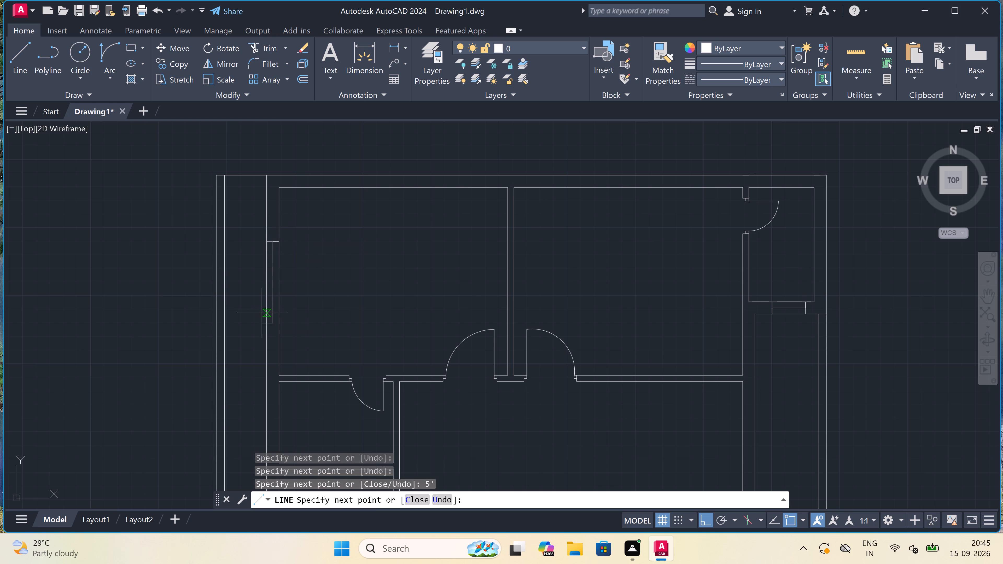
pyautogui.click(265, 323)
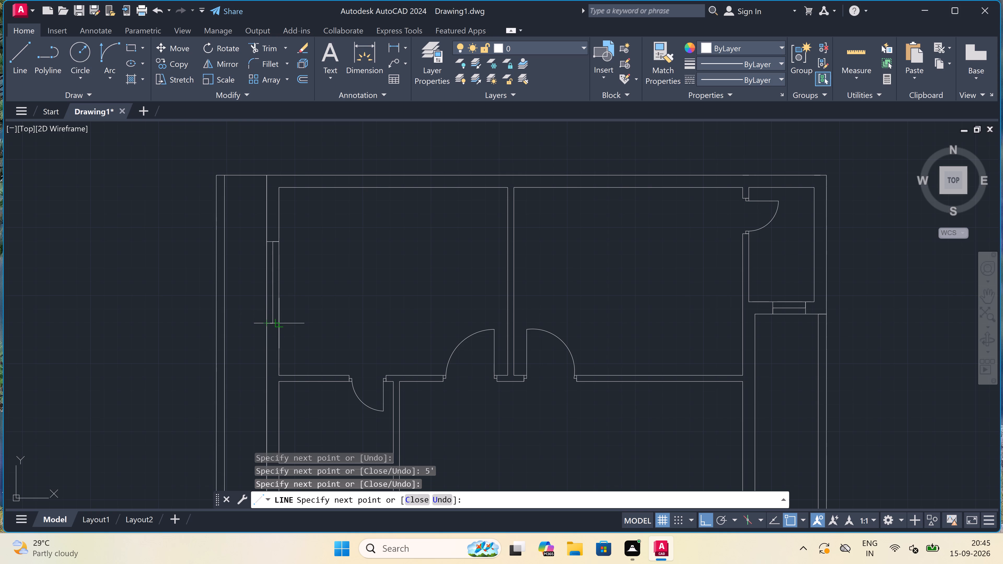
pyautogui.click(280, 323)
pyautogui.press('Escape')
# Draw a 3' window in the upper-right room's right outer wall, just below the extension, with a mid-wall line and jambs at both ends.
pyautogui.press('space')
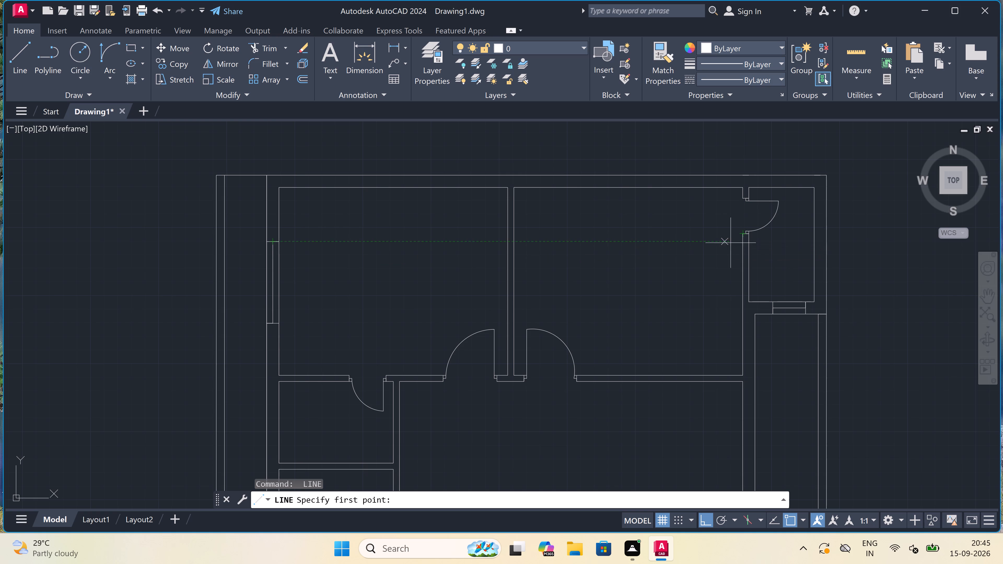
pyautogui.scroll(2, 766, 355)
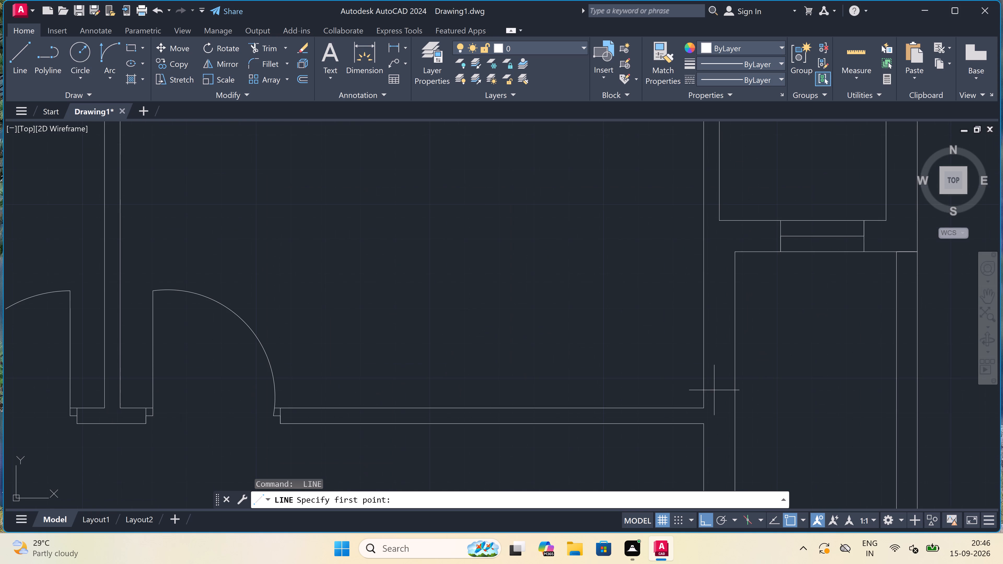
pyautogui.click(703, 272)
pyautogui.click(733, 271)
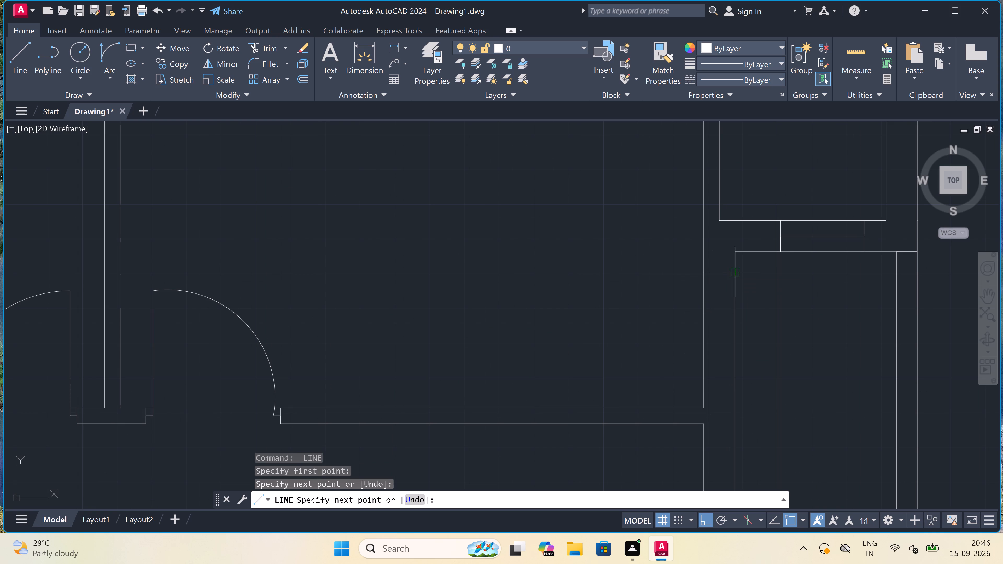
pyautogui.moveTo(723, 271); pyautogui.dragTo(723, 293)
pyautogui.write("3''")
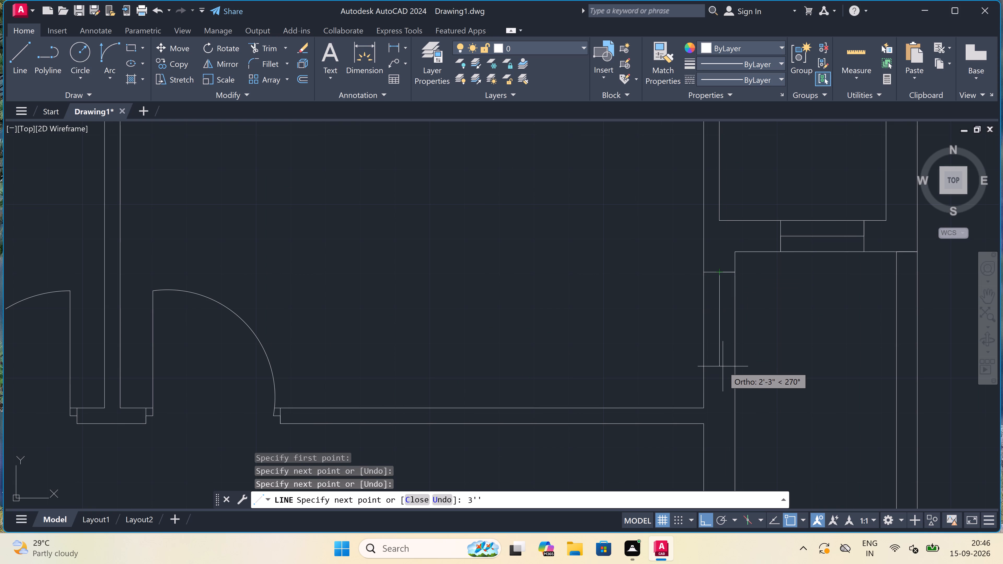
pyautogui.press('BackSpace')
pyautogui.press('space')
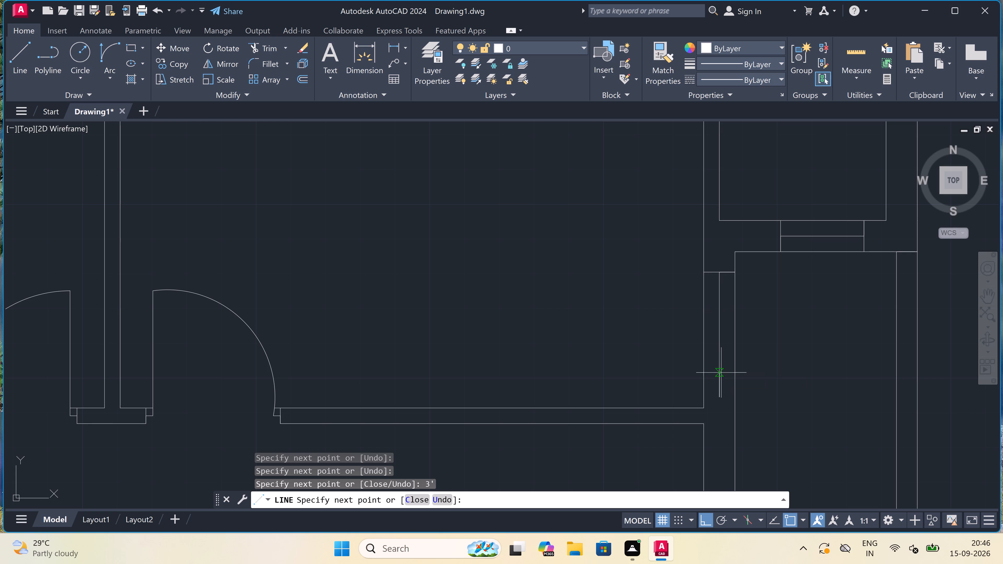
pyautogui.scroll(2, 699, 390)
pyautogui.click(711, 410)
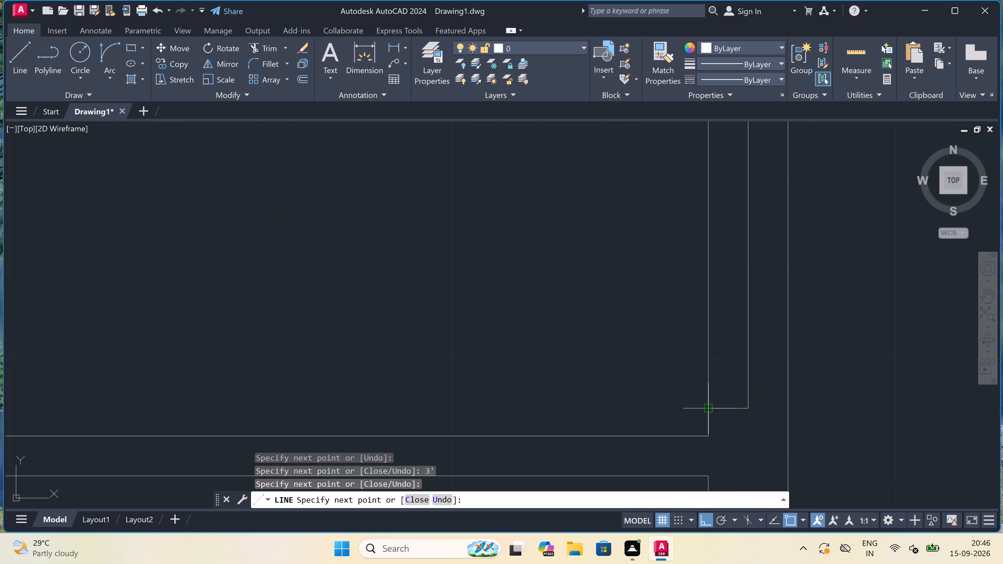
pyautogui.click(787, 407)
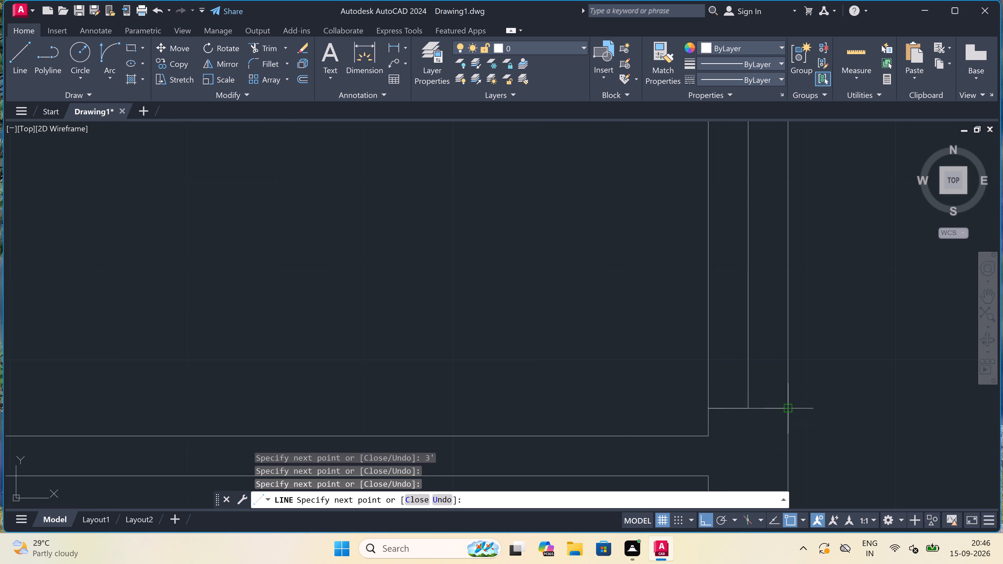
pyautogui.press('Escape')
# Draw a 2' window in the left outer wall of the small room below the upper-left room, with a mid-wall line and end jambs.
pyautogui.scroll(-4, 457, 127)
pyautogui.scroll(-3, 473, 151)
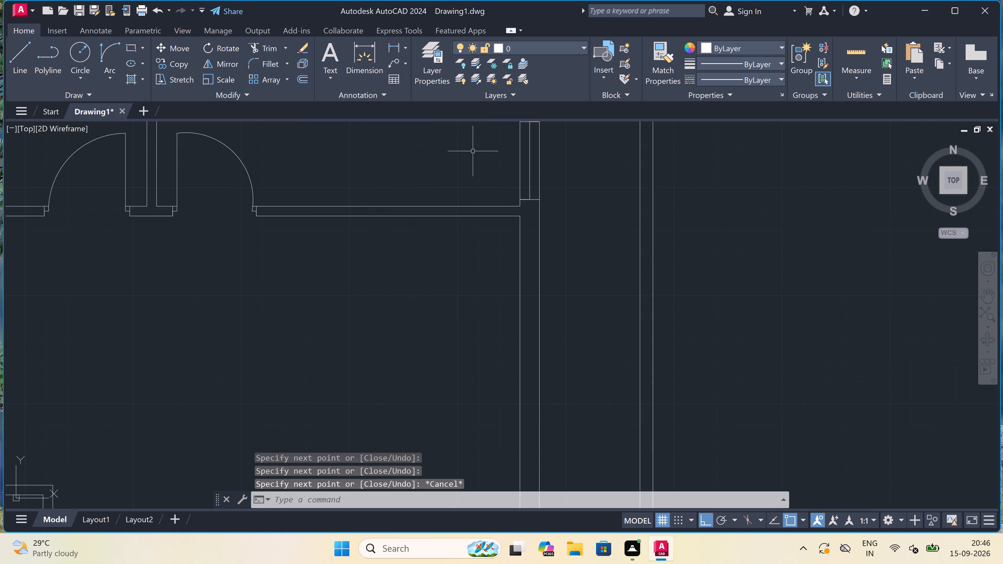
pyautogui.scroll(-4, 473, 151)
pyautogui.scroll(4, 451, 142)
pyautogui.scroll(3, 452, 166)
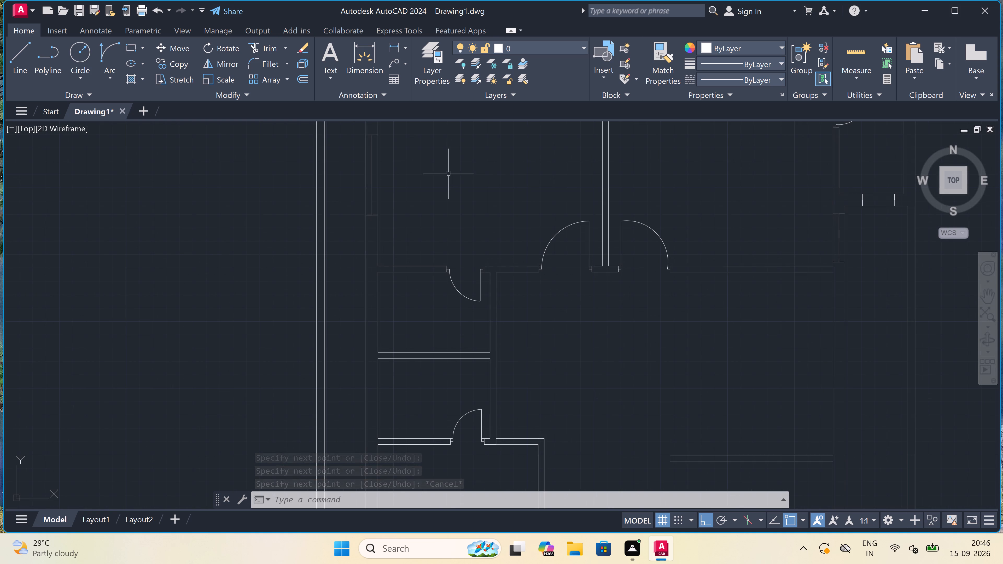
pyautogui.press('space')
pyautogui.scroll(2, 350, 283)
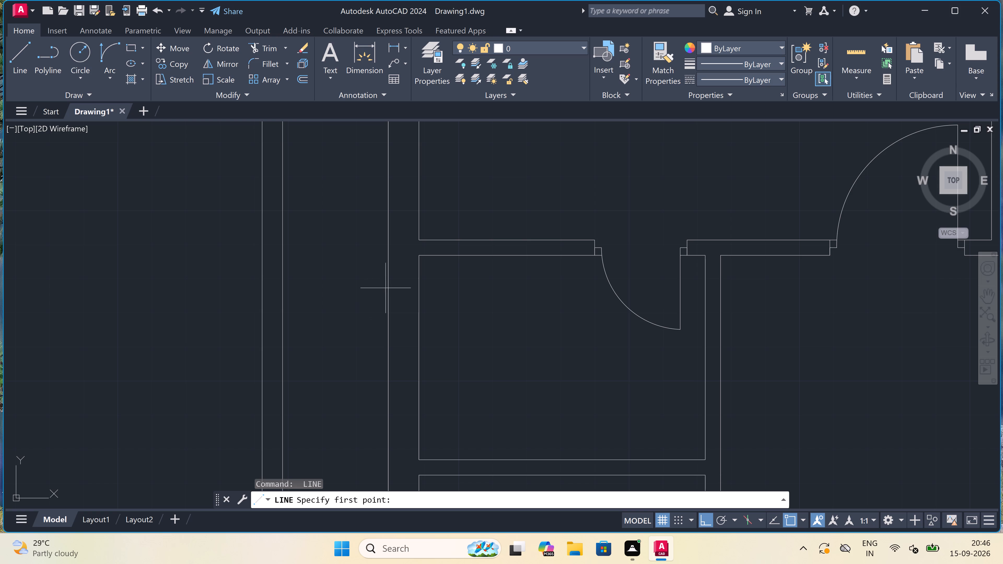
pyautogui.click(388, 287)
pyautogui.click(418, 286)
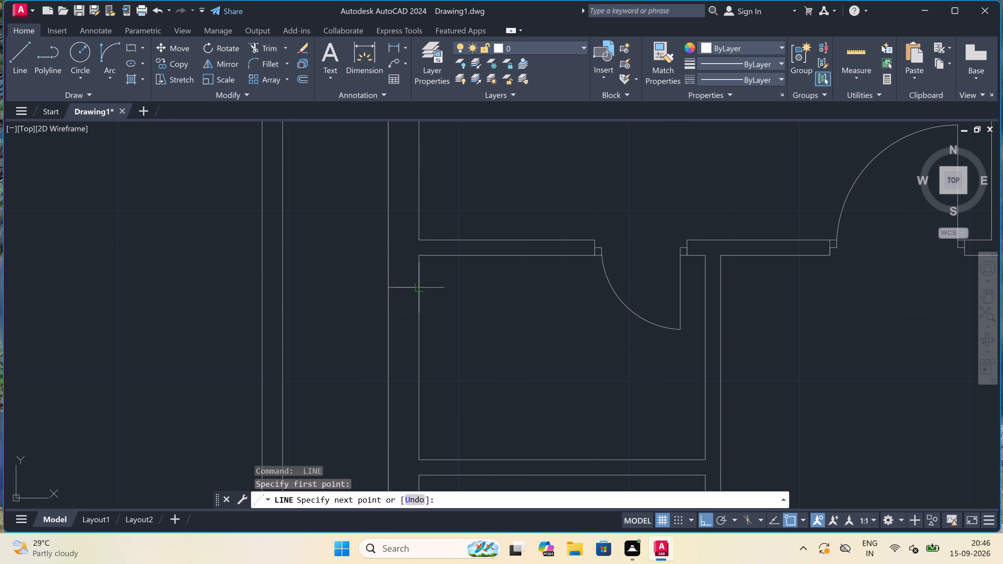
pyautogui.moveTo(405, 285); pyautogui.dragTo(406, 293)
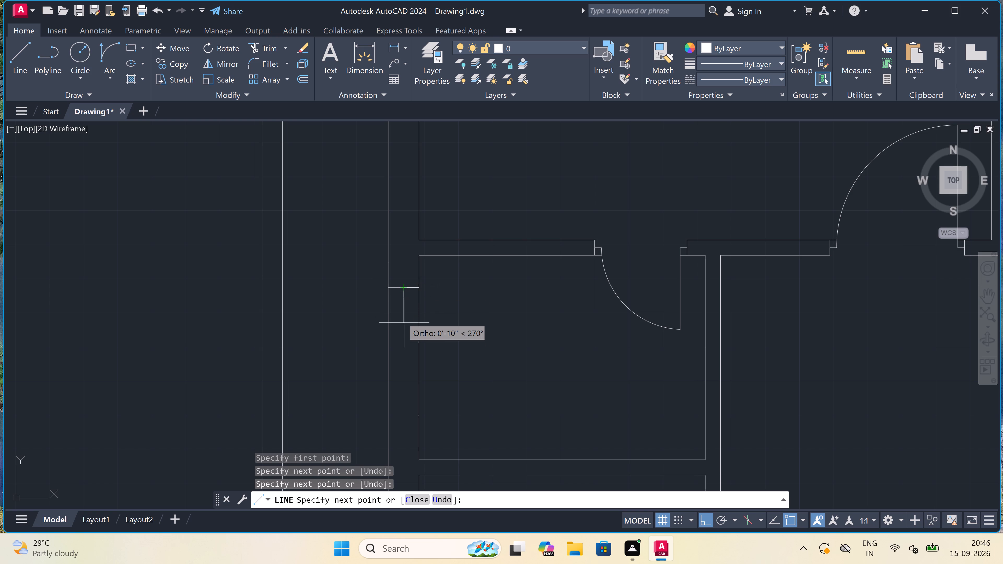
pyautogui.write("2'")
pyautogui.press('space')
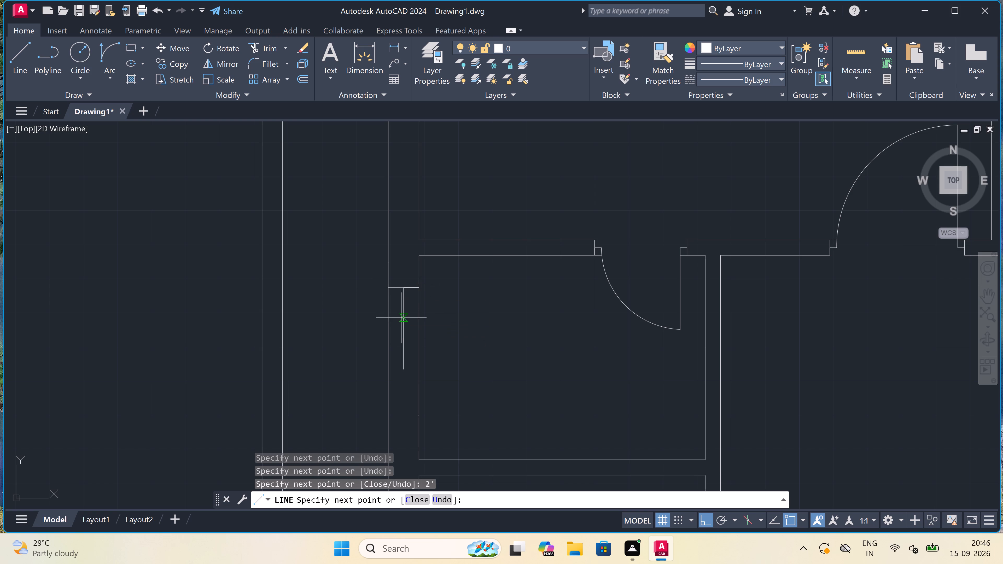
pyautogui.click(388, 367)
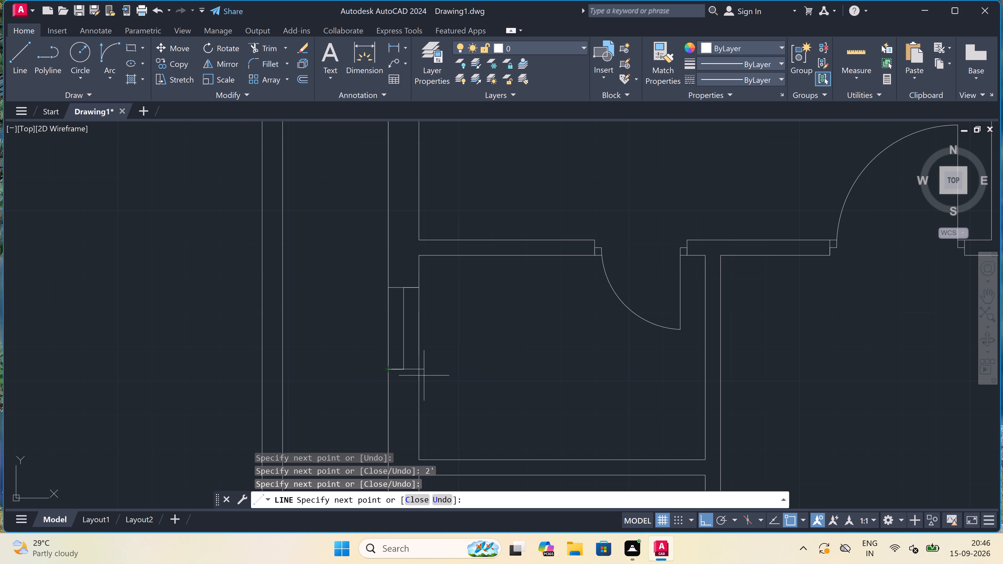
pyautogui.click(421, 370)
pyautogui.press('Escape')
pyautogui.scroll(-5, 428, 329)
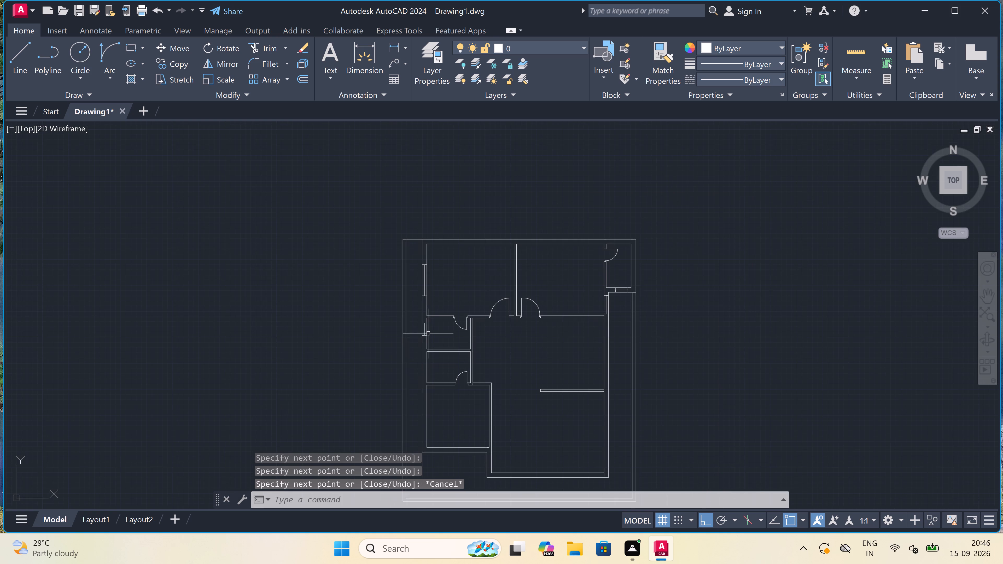
# Draw a 2' window in the left outer wall of the lower small room, with a mid-wall line and jambs at both ends.
pyautogui.scroll(4, 417, 369)
pyautogui.press('space')
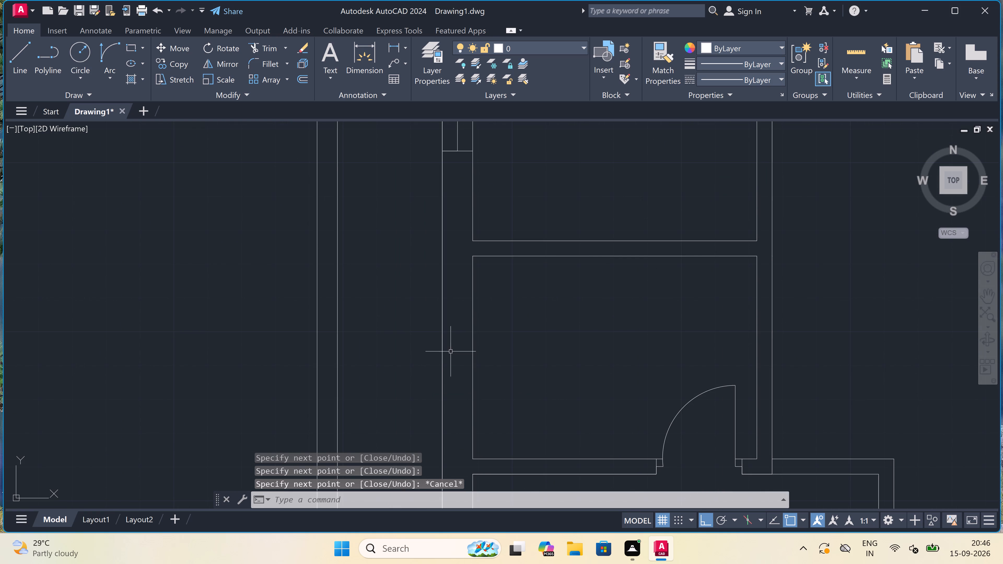
pyautogui.click(442, 308)
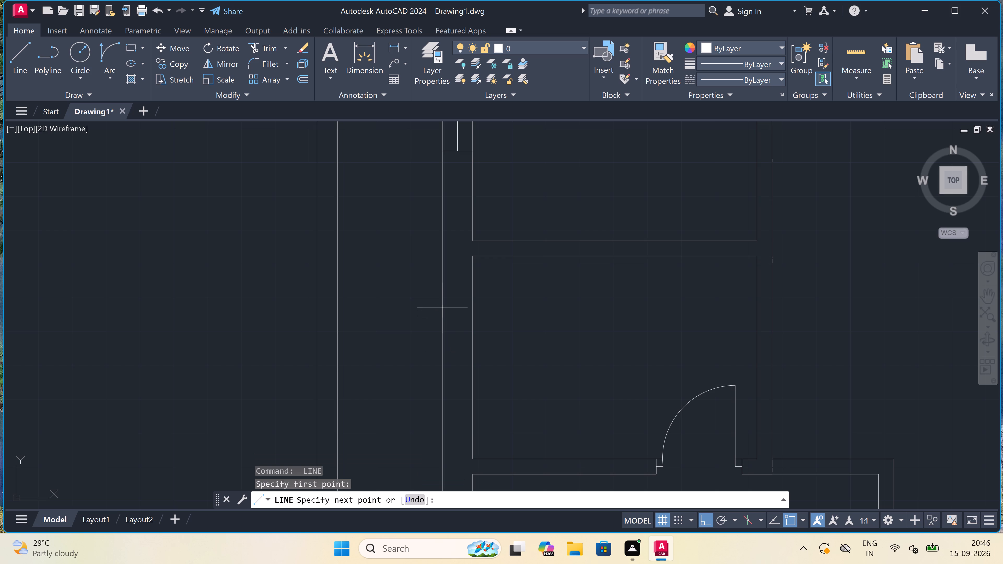
pyautogui.click(472, 308)
pyautogui.moveTo(454, 309); pyautogui.dragTo(454, 321)
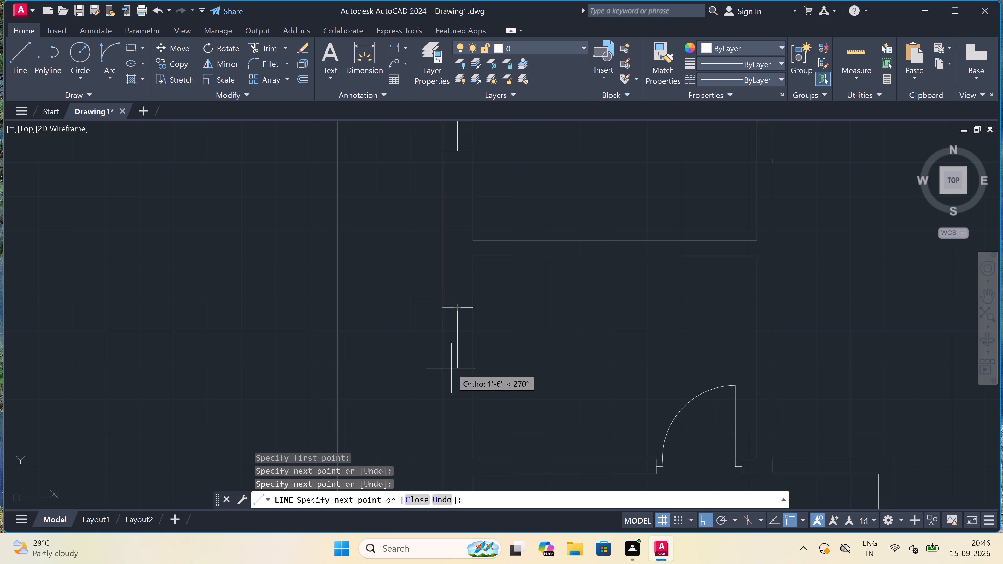
pyautogui.write("2'")
pyautogui.press('space')
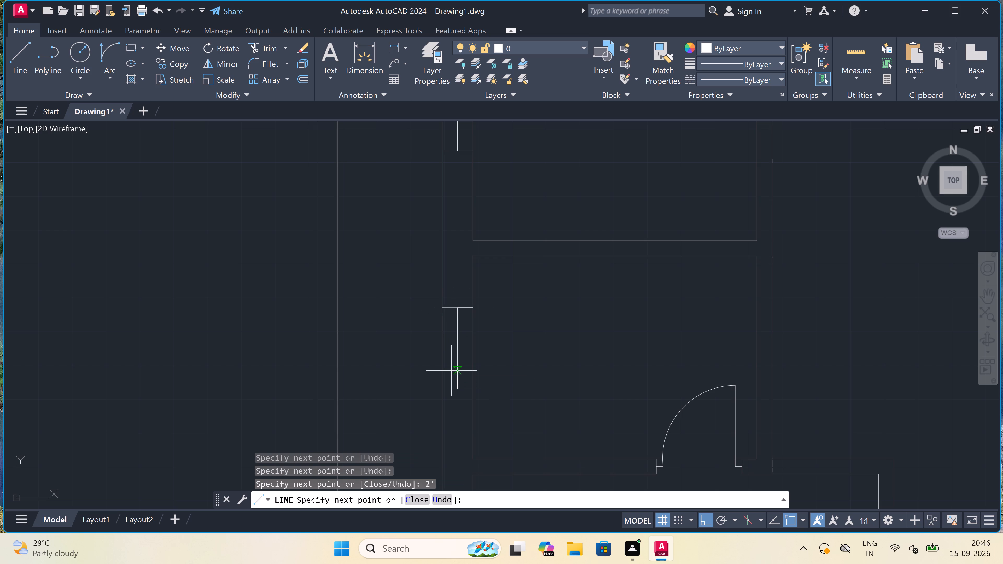
pyautogui.click(441, 386)
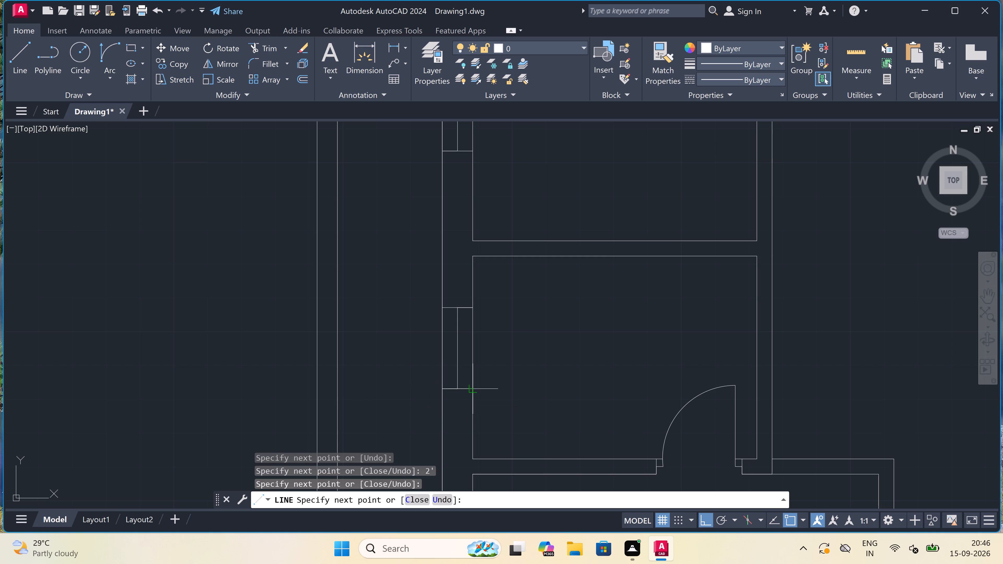
pyautogui.click(470, 386)
pyautogui.press('Escape')
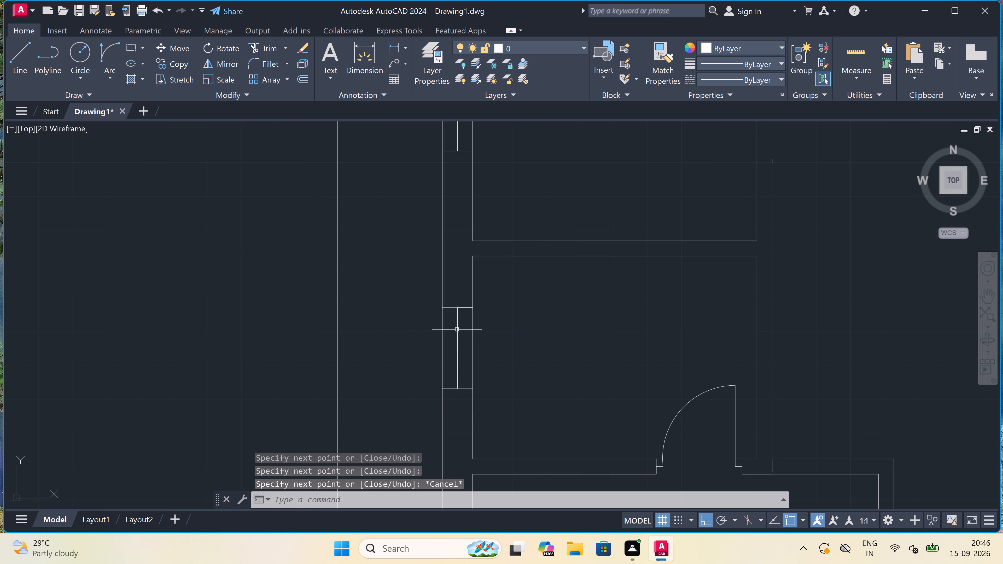
# Draw a 5' window in the lower-left room's left outer wall, with a mid-wall line and jamb lines at both ends.
pyautogui.scroll(-4, 449, 324)
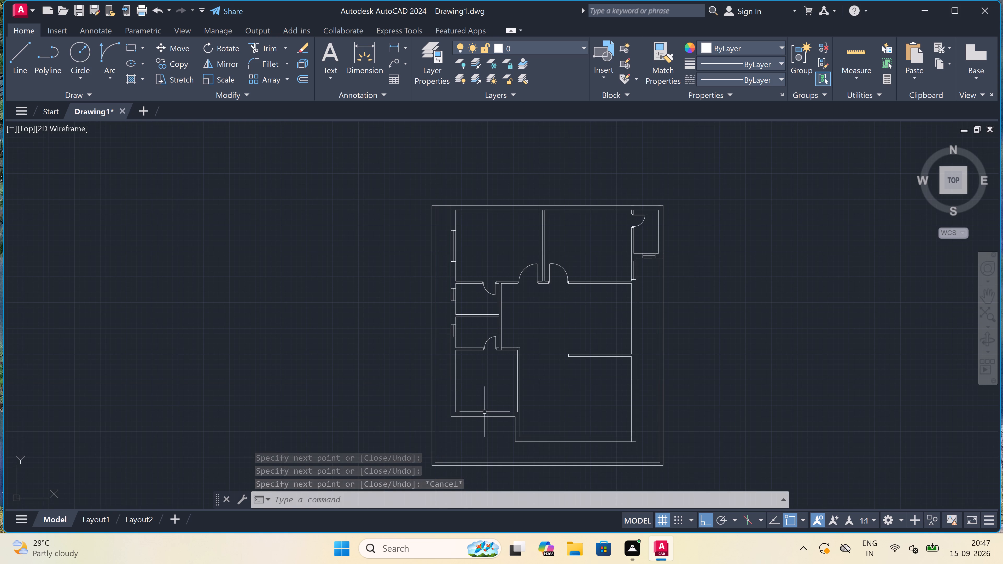
pyautogui.scroll(2, 485, 412)
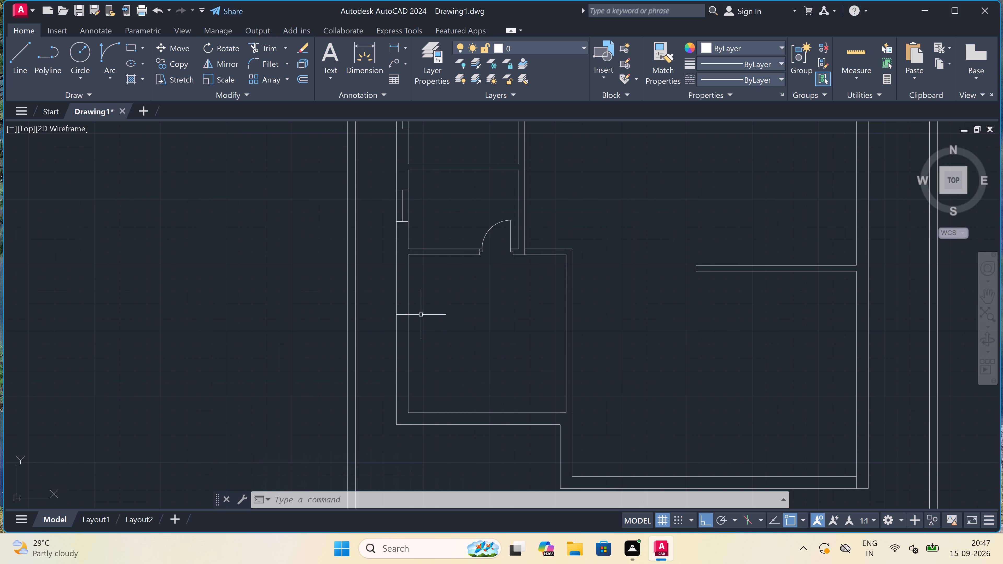
pyautogui.press('space')
pyautogui.scroll(1, 388, 300)
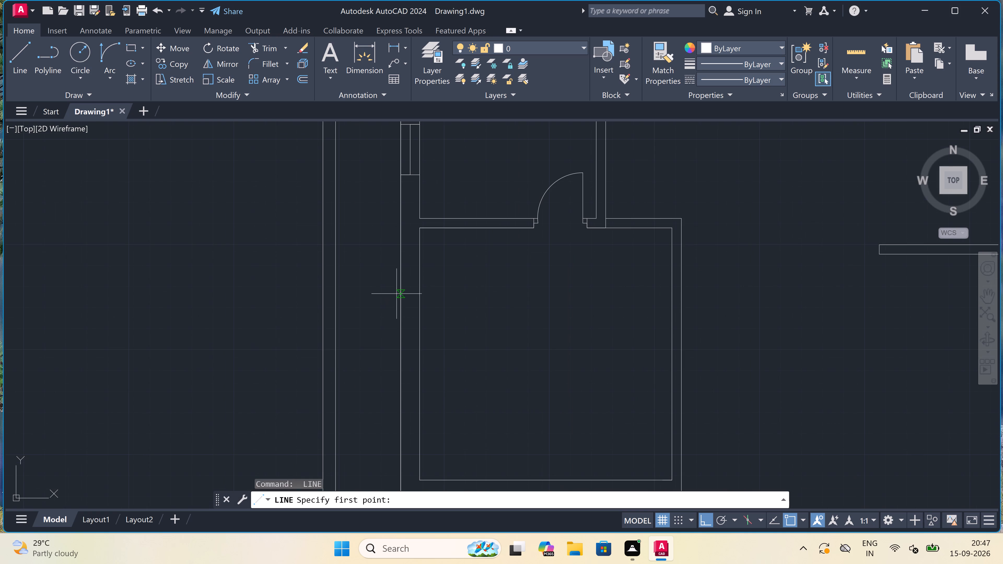
pyautogui.click(400, 289)
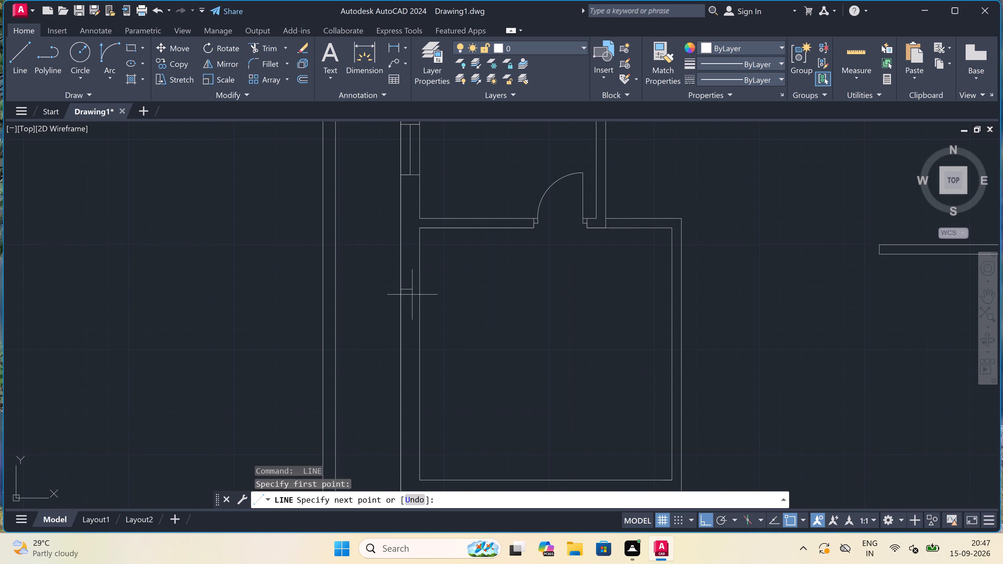
pyautogui.click(418, 290)
pyautogui.click(409, 289)
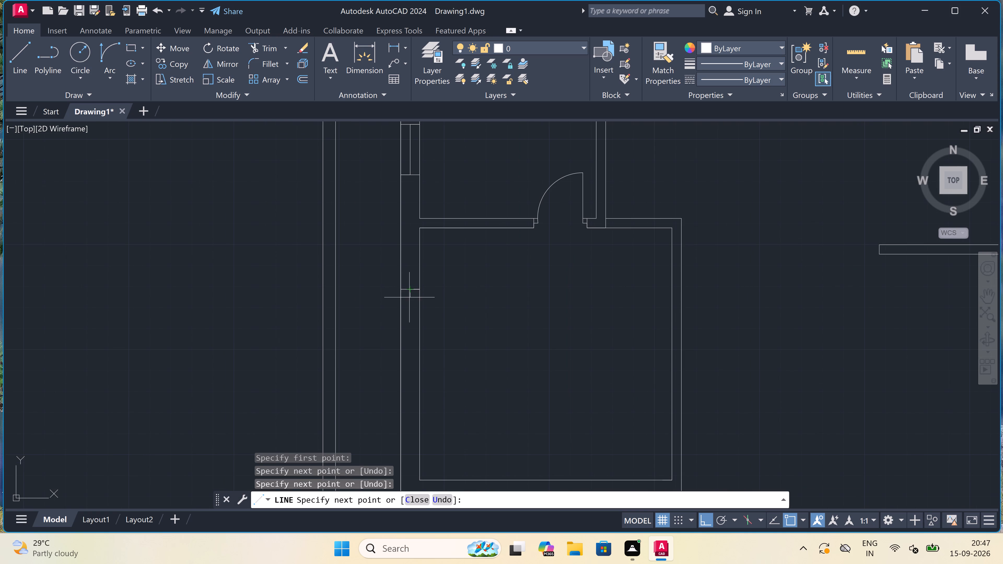
pyautogui.write("5'")
pyautogui.press('space')
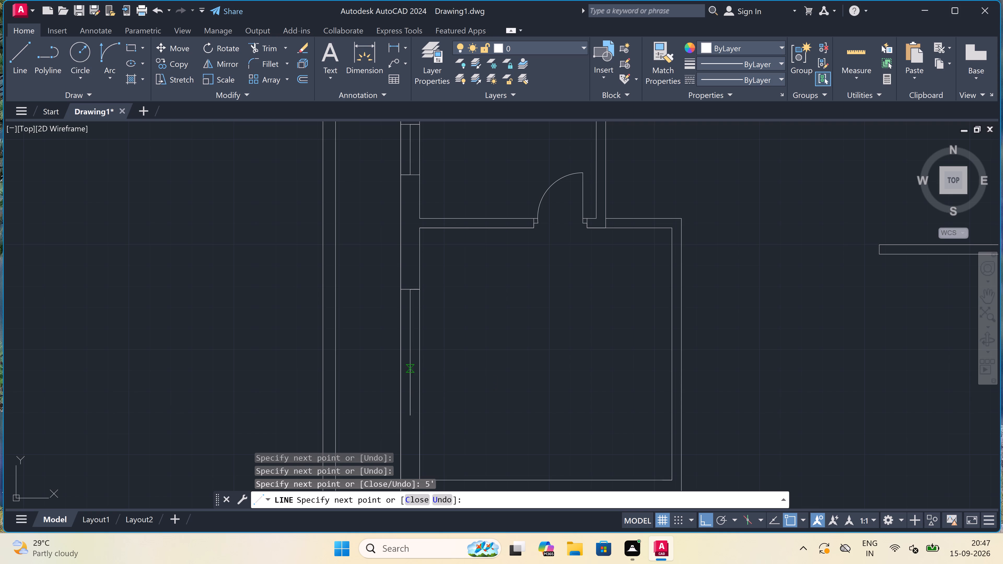
pyautogui.click(399, 415)
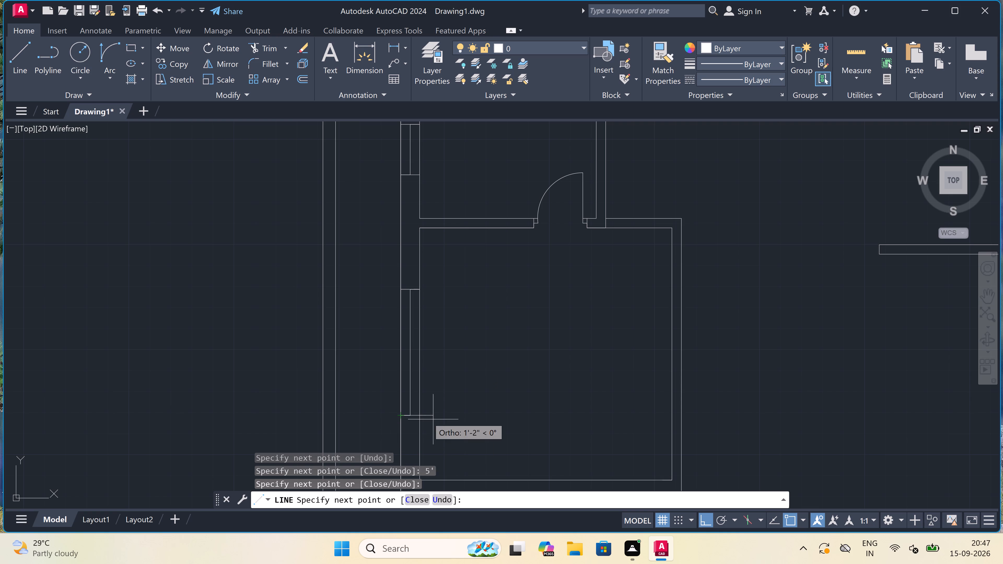
pyautogui.click(420, 412)
pyautogui.press('Escape')
# Draw a 5' window in the lower-left room's bottom outer wall, with a mid-wall line and jamb lines at both ends.
pyautogui.scroll(-4, 426, 337)
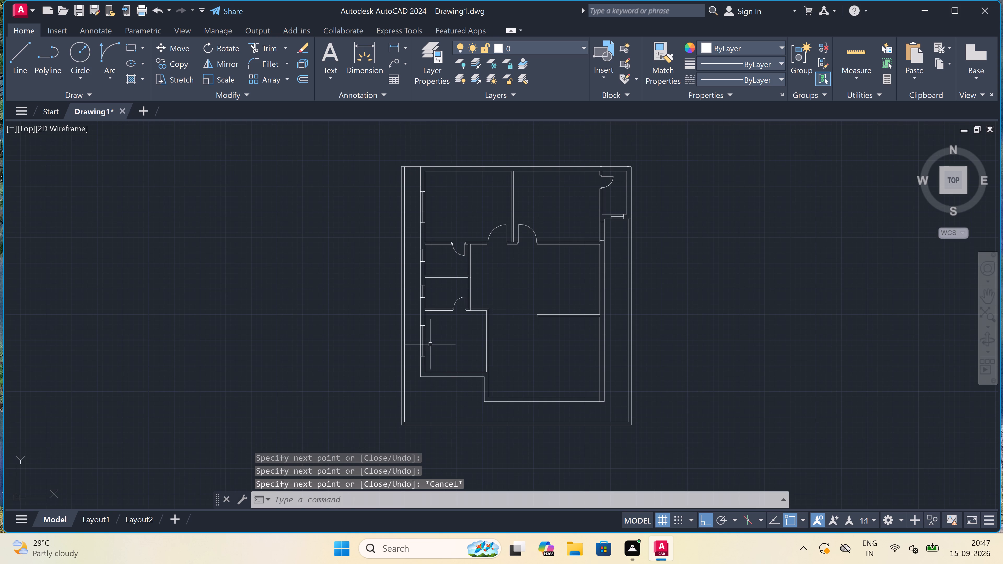
pyautogui.press('space')
pyautogui.scroll(2, 440, 375)
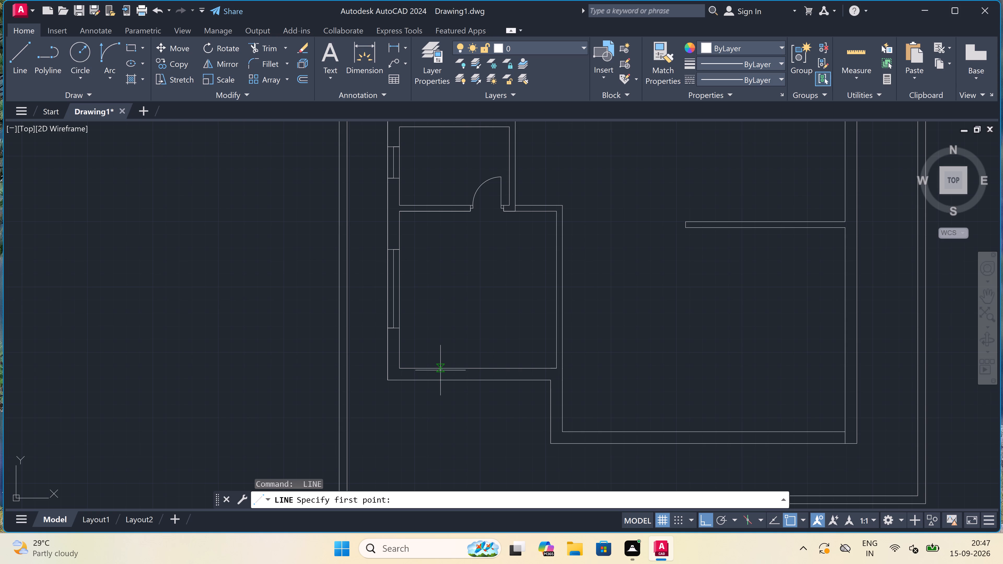
pyautogui.click(440, 370)
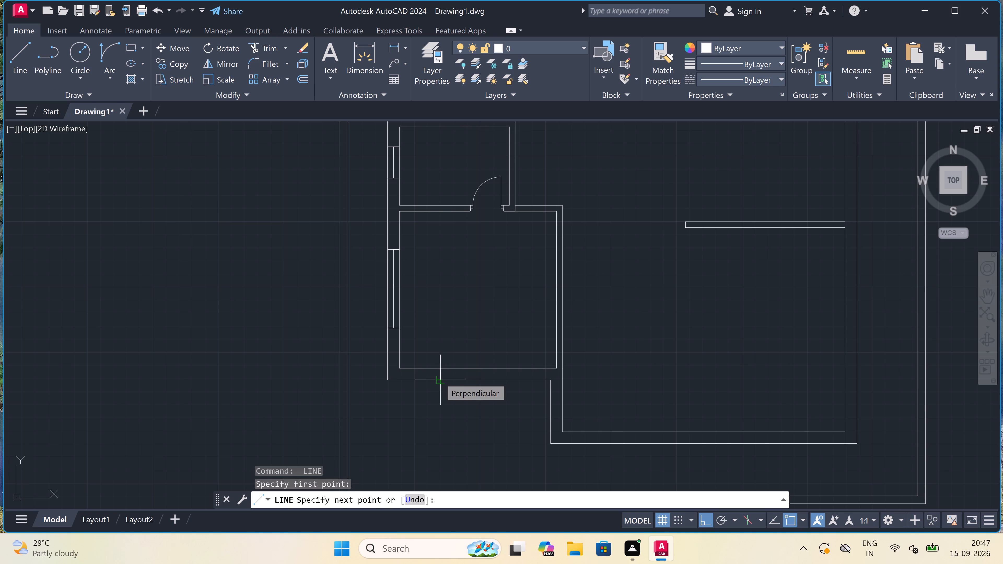
pyautogui.click(440, 378)
pyautogui.moveTo(440, 373); pyautogui.dragTo(447, 375)
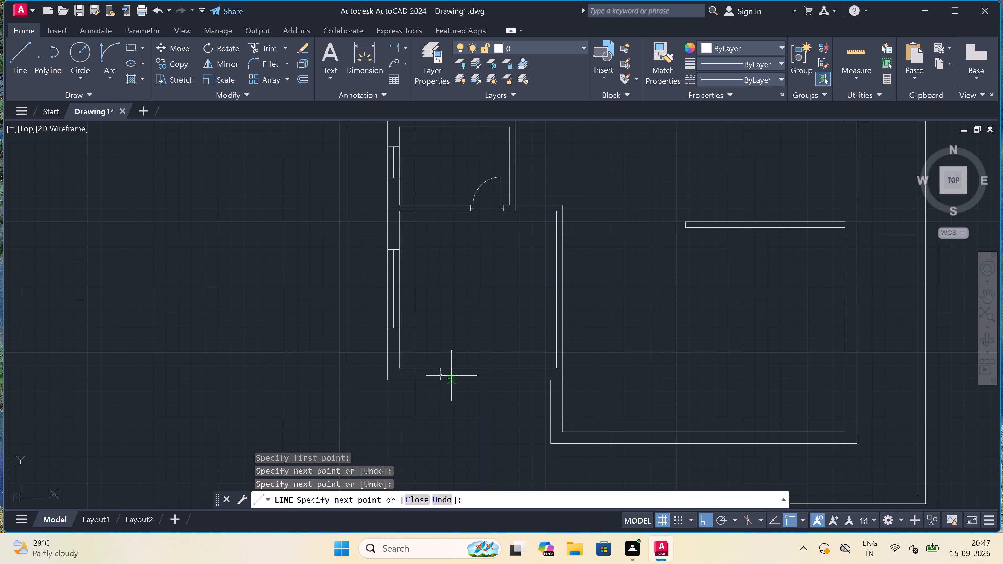
pyautogui.write("5'")
pyautogui.press('space')
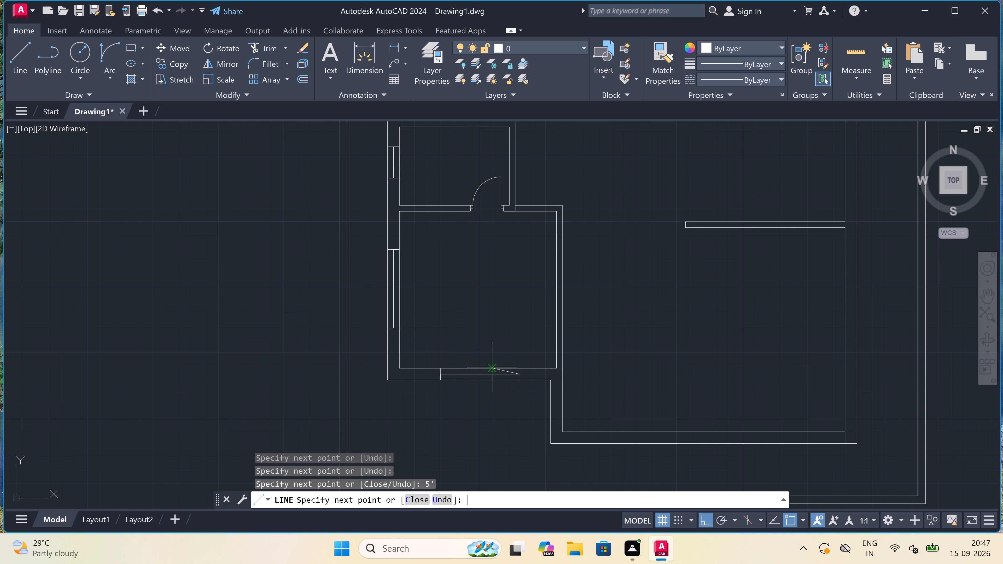
pyautogui.scroll(2, 506, 359)
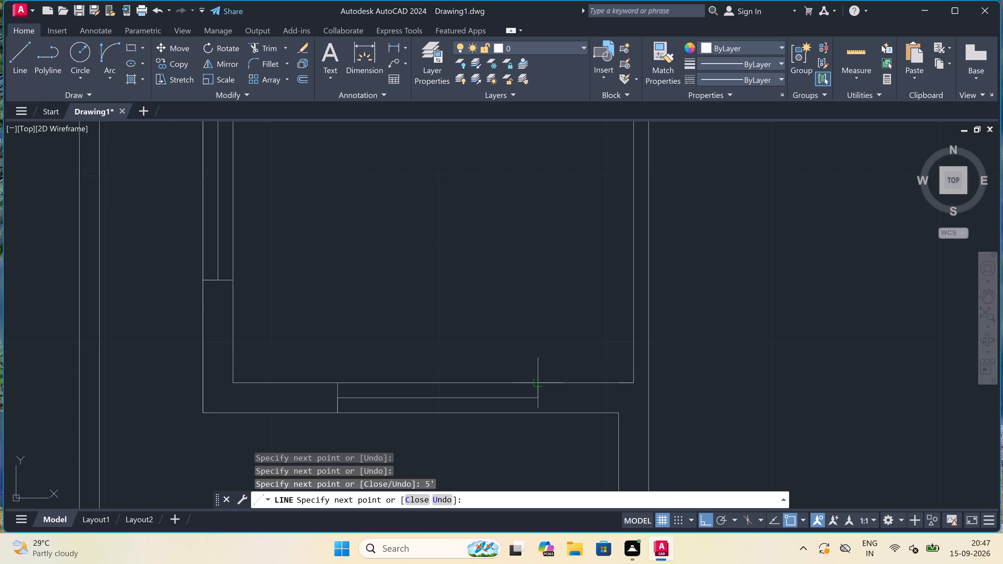
pyautogui.click(537, 381)
pyautogui.click(540, 412)
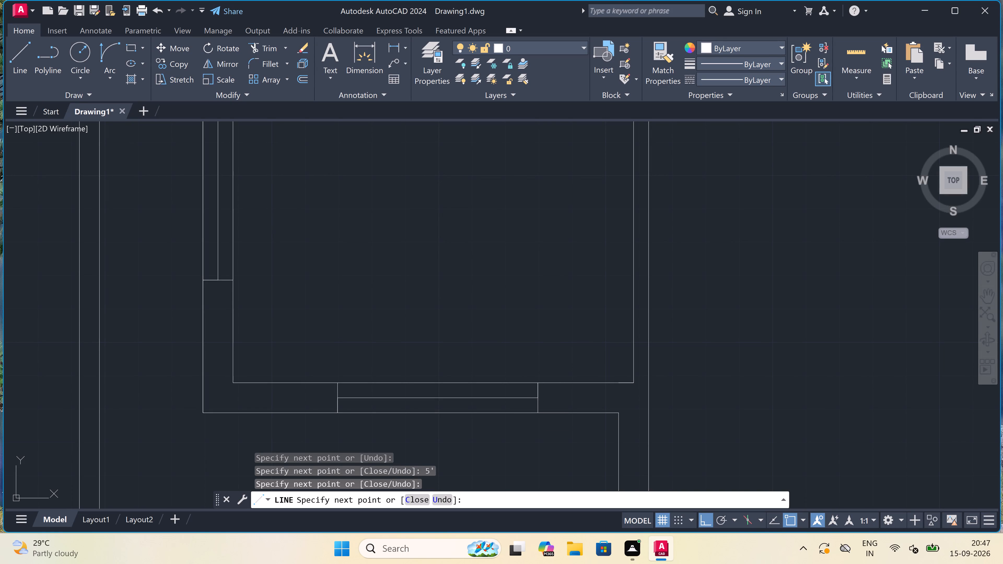
pyautogui.press('Escape')
# Draw two door jamb lines across the short vertical outer wall just below the lower-left room's lower-right corner.
pyautogui.scroll(-2, 501, 311)
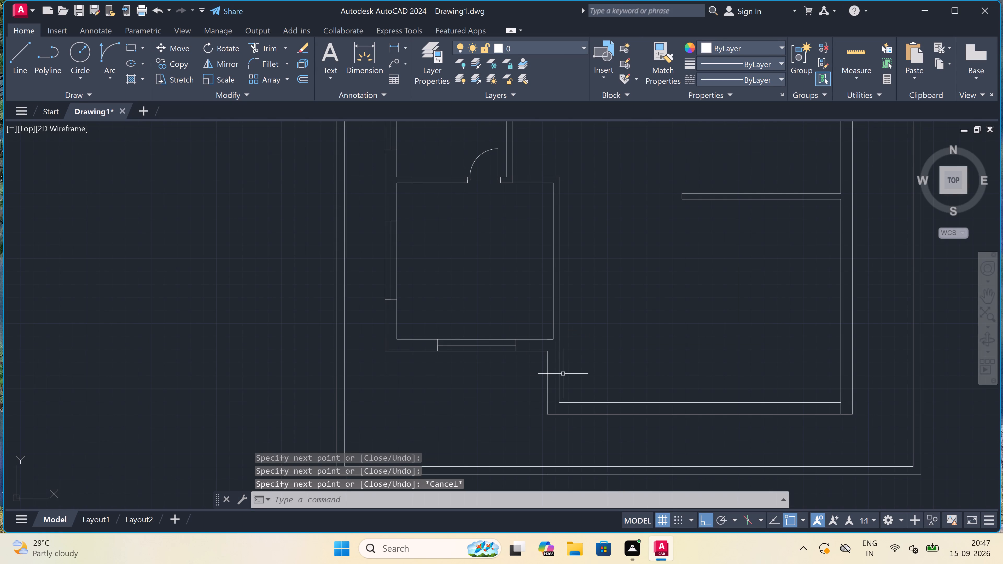
pyautogui.scroll(2, 565, 372)
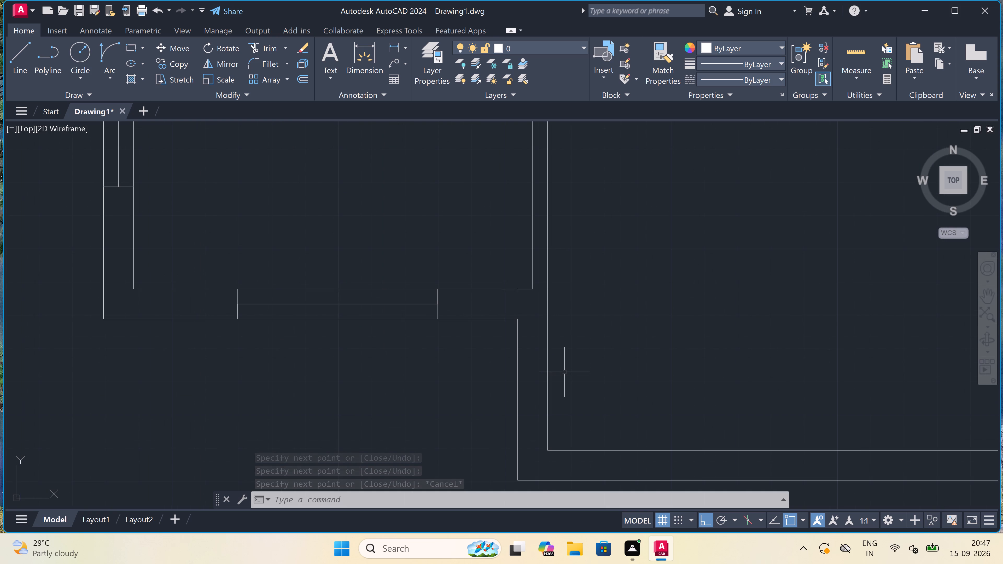
pyautogui.press('space')
pyautogui.moveTo(516, 333); pyautogui.dragTo(522, 333)
pyautogui.click(547, 334)
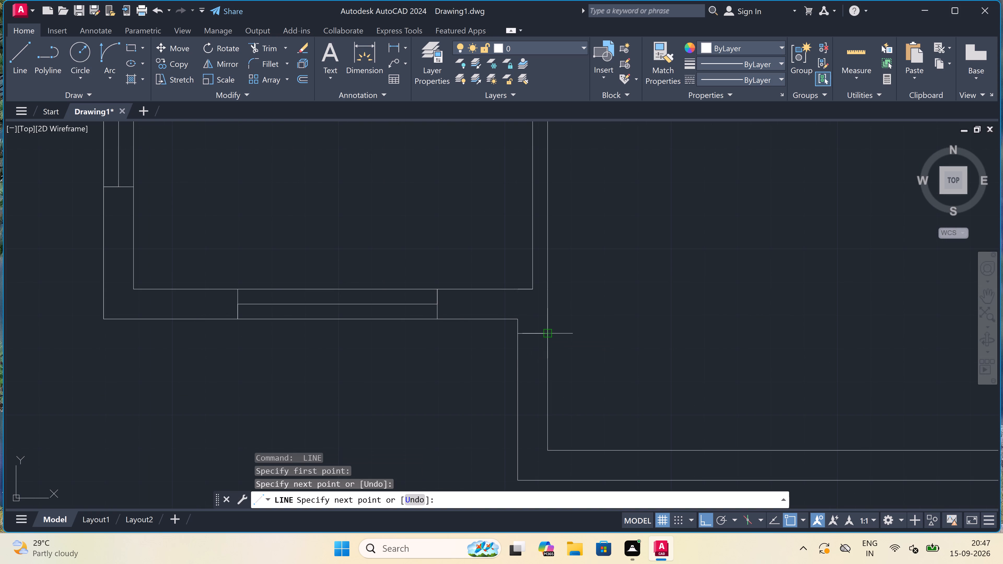
pyautogui.press('Escape')
pyautogui.press('space')
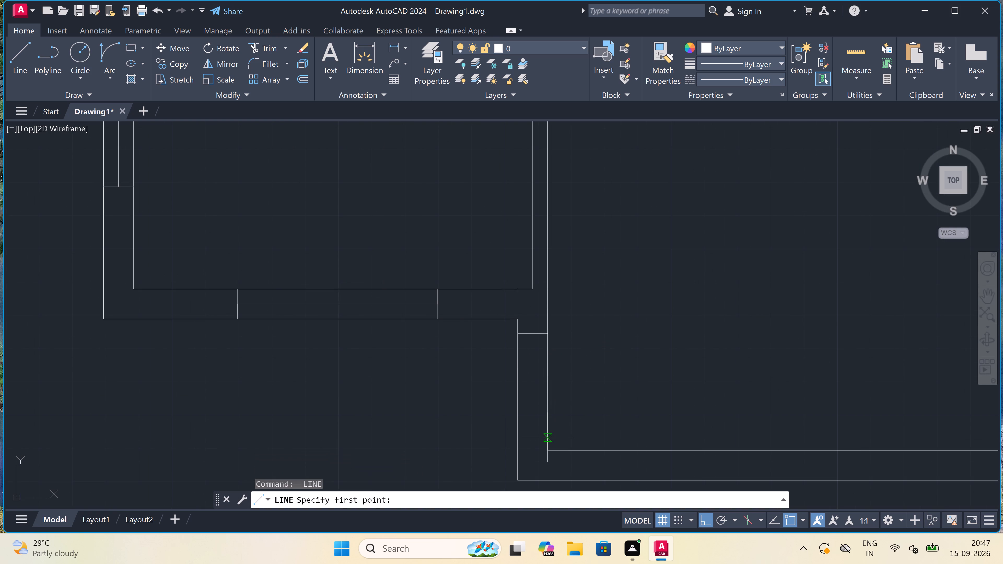
pyautogui.click(547, 437)
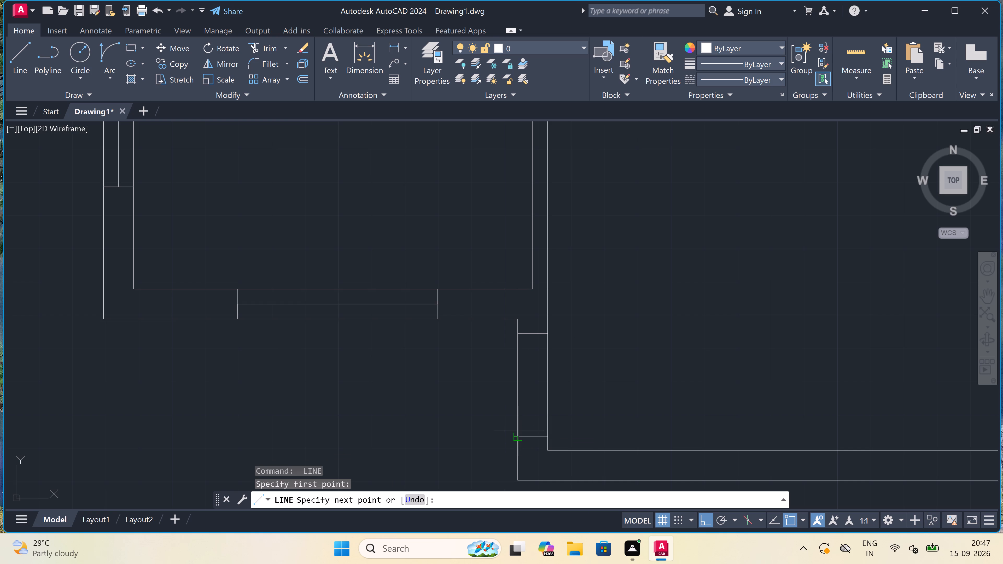
pyautogui.click(518, 433)
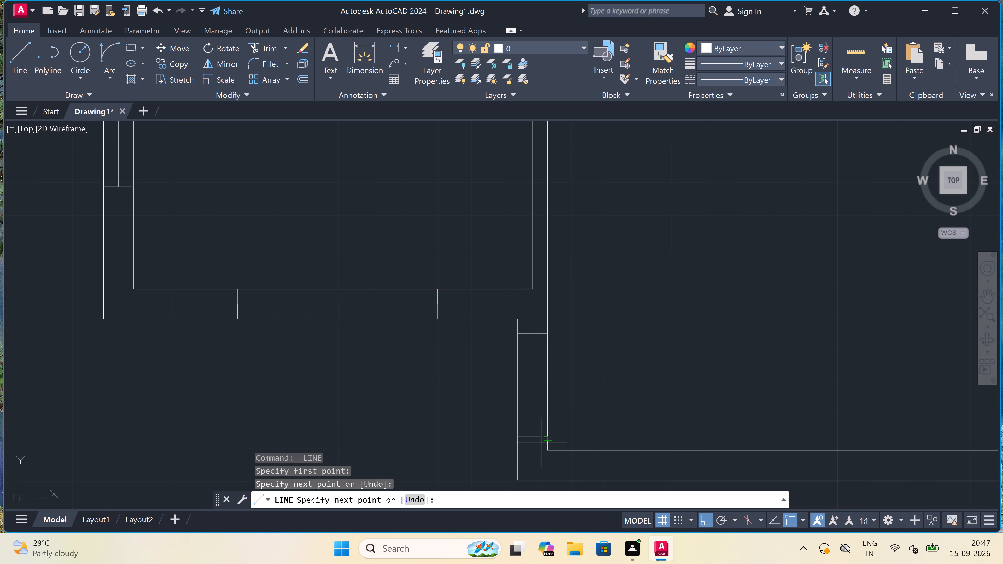
# Draw a 2" stop and a 3' door leaf into the large room from the lower jamb's midpoint, plus a 2" stop at the upper jamb's.
pyautogui.moveTo(533, 437); pyautogui.dragTo(533, 434)
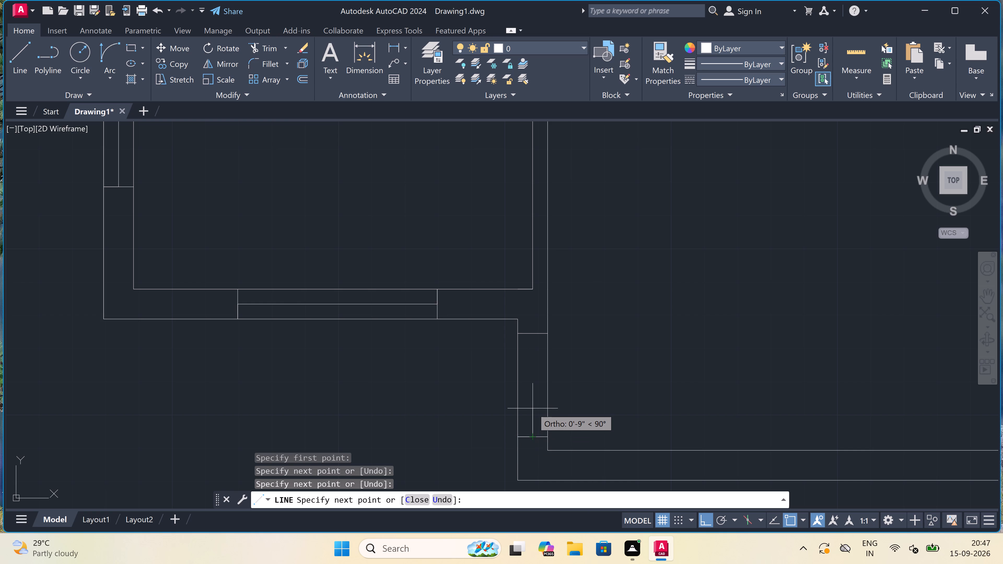
pyautogui.write('2"')
pyautogui.press('space')
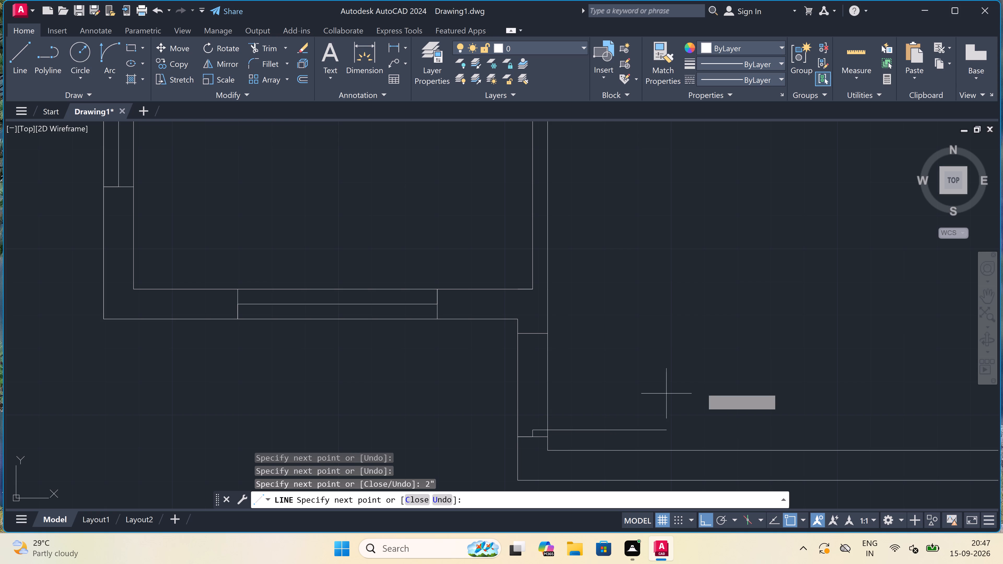
pyautogui.write("3'")
pyautogui.press('space')
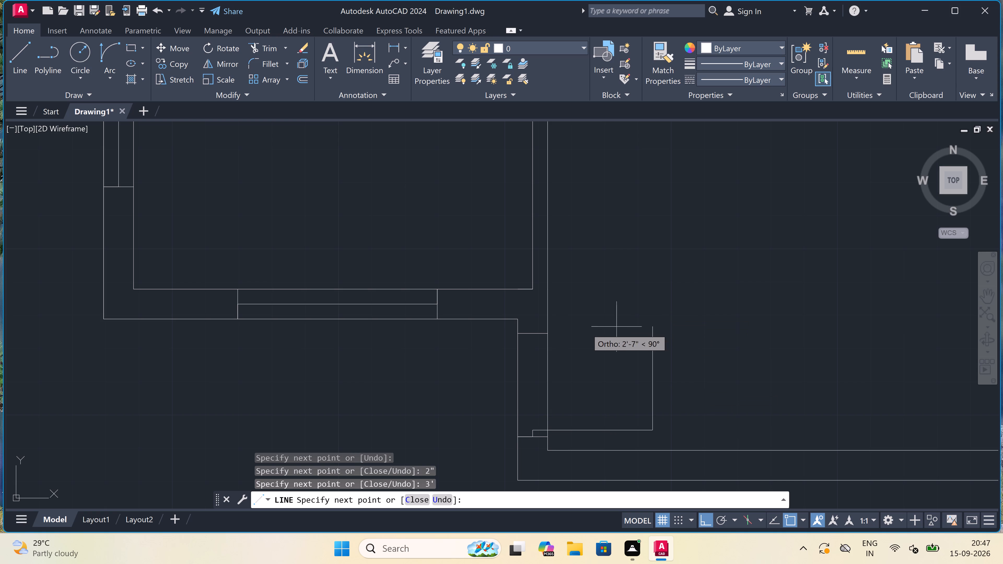
pyautogui.press('Escape')
pyautogui.press('space')
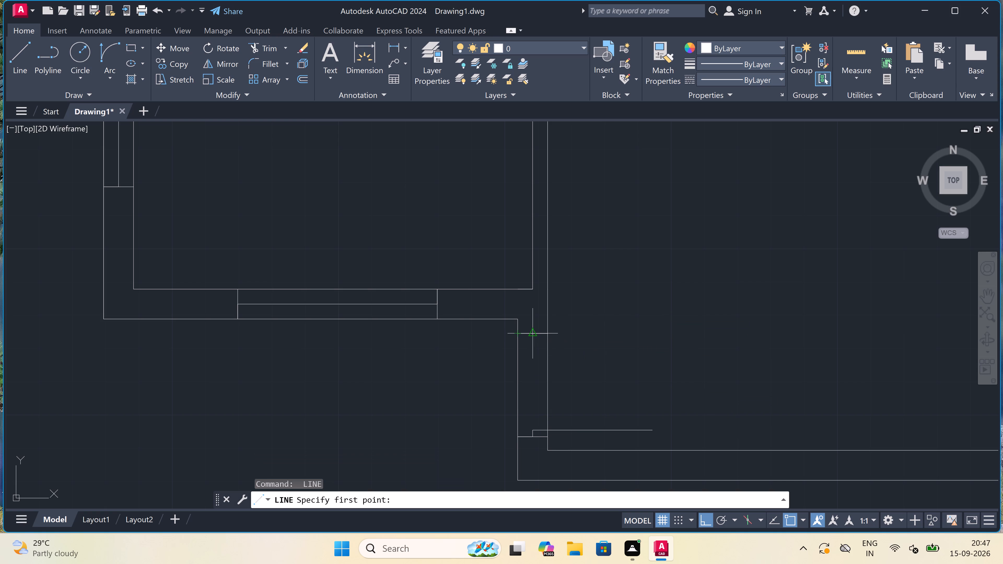
pyautogui.moveTo(531, 334); pyautogui.dragTo(532, 337)
pyautogui.write('2"')
pyautogui.press('space')
pyautogui.press('Escape')
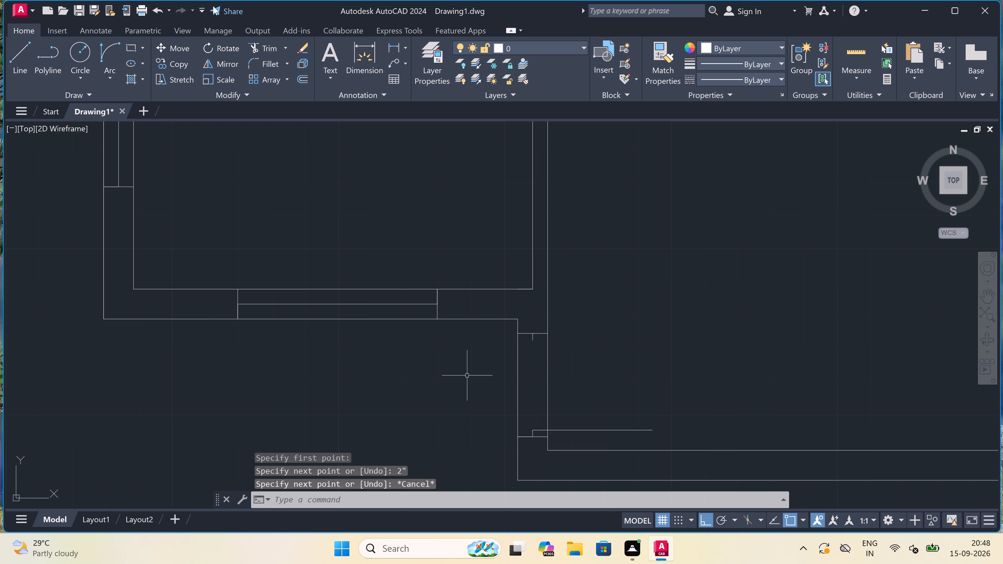
# Draw the door swing arc from the 3' leaf's free end to the end of the upper jamb's 2" stop.
pyautogui.click(101, 44)
pyautogui.scroll(1, 560, 360)
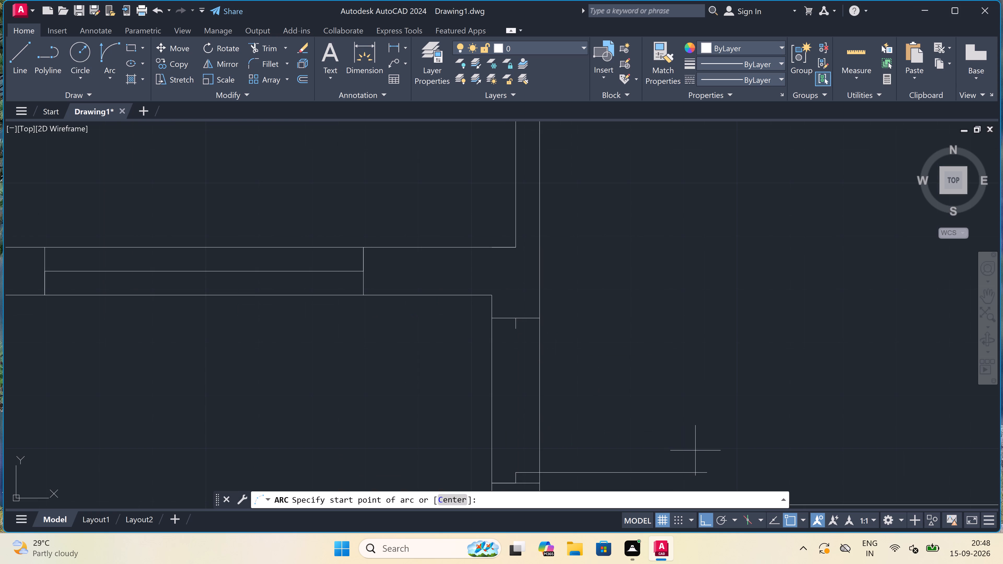
pyautogui.click(705, 471)
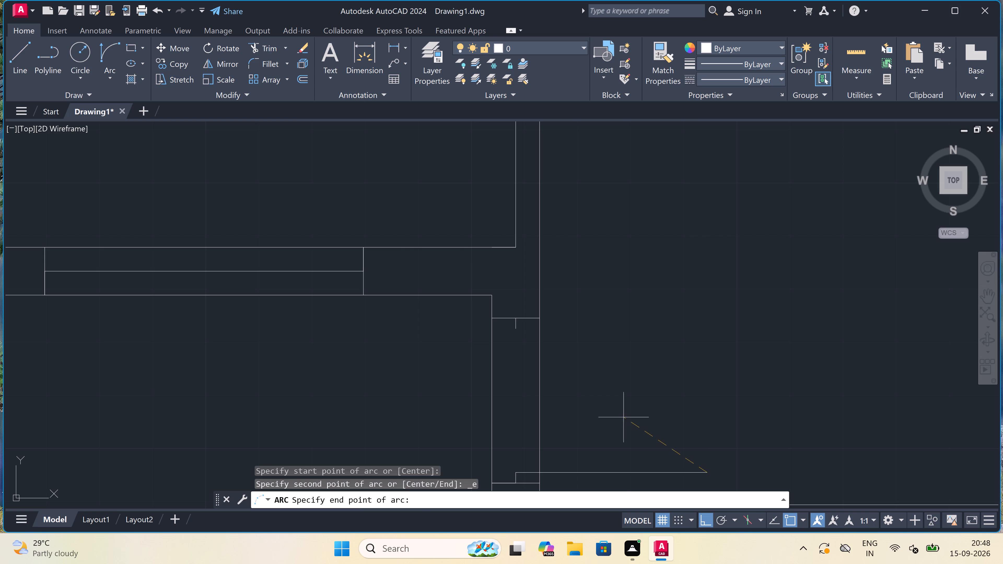
pyautogui.click(516, 329)
pyautogui.click(627, 275)
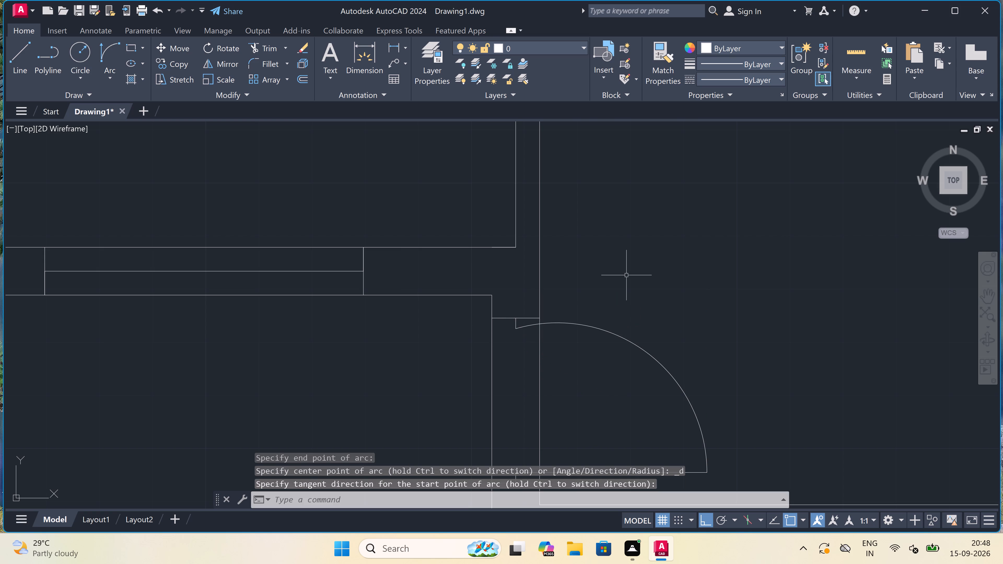
# Trim the wall lines between the two jambs to open the doorway in the short vertical outer wall.
pyautogui.press('t')
pyautogui.press('r')
pyautogui.press('space')
pyautogui.scroll(-3, 615, 281)
pyautogui.scroll(1, 599, 312)
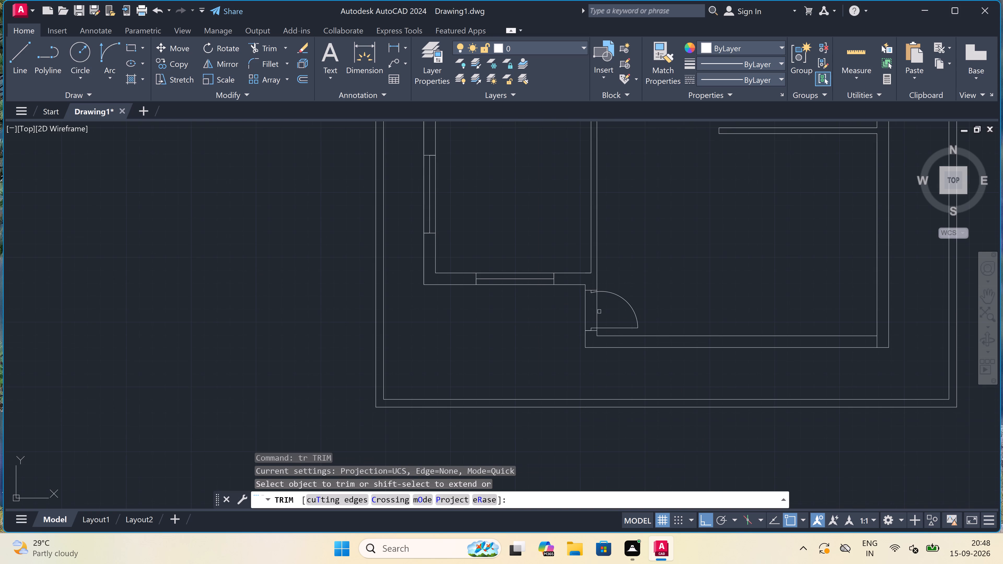
pyautogui.scroll(1, 599, 312)
pyautogui.click(600, 308)
pyautogui.click(445, 318)
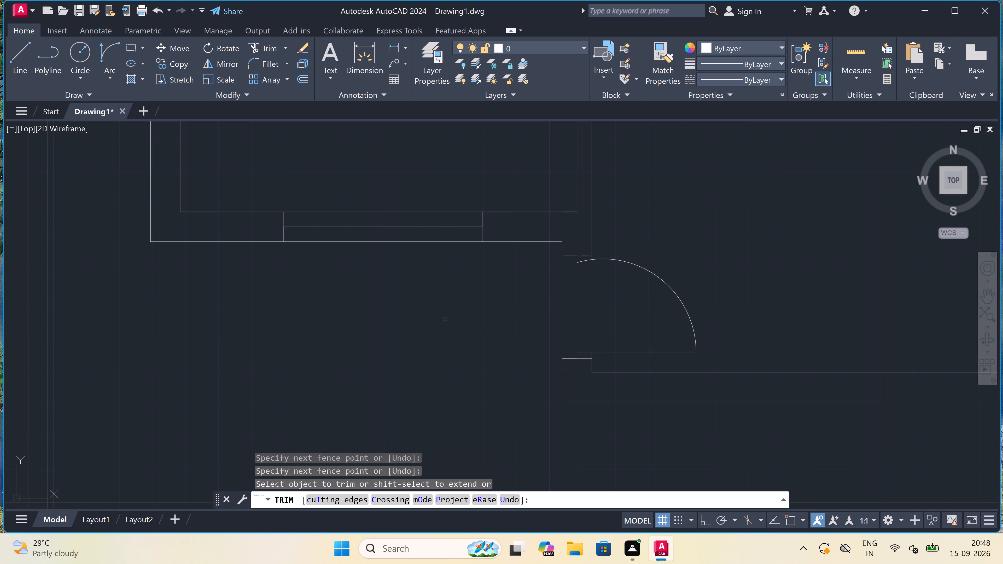
pyautogui.press('Escape')
# Erase the inner and outer lines of the bottom boundary wall.
pyautogui.scroll(-2, 445, 314)
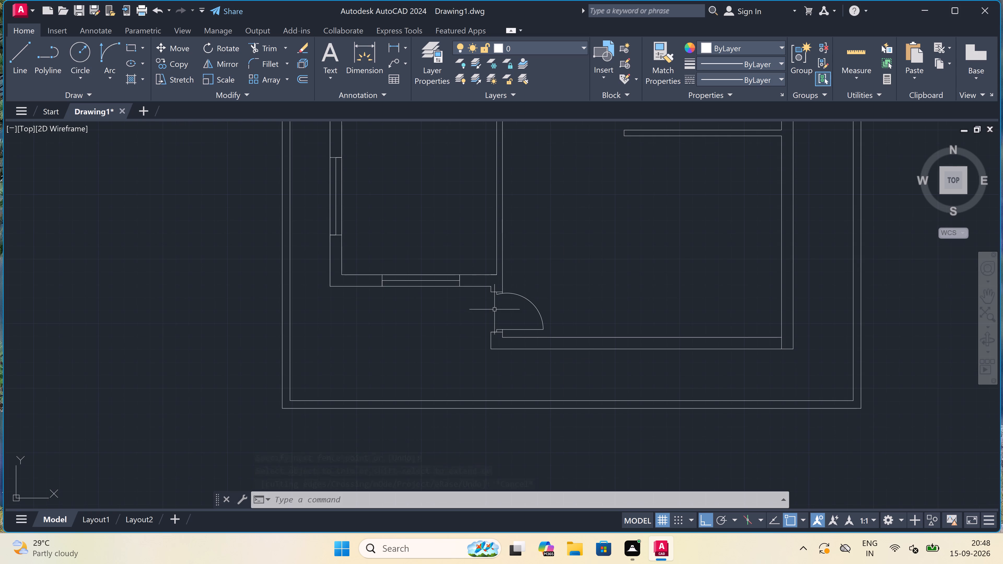
pyautogui.scroll(1, 553, 313)
pyautogui.scroll(-2, 553, 313)
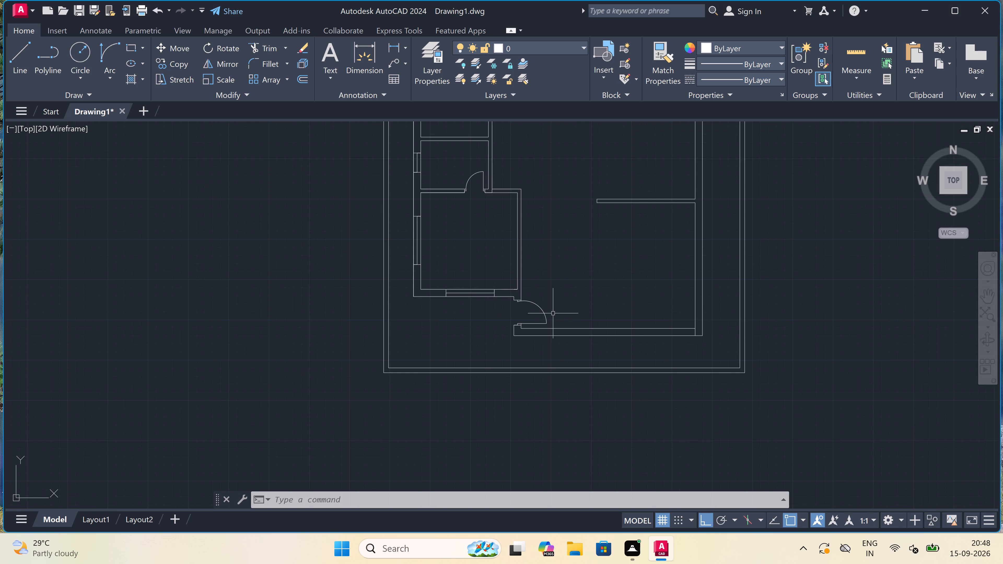
pyautogui.click(583, 363)
pyautogui.click(529, 410)
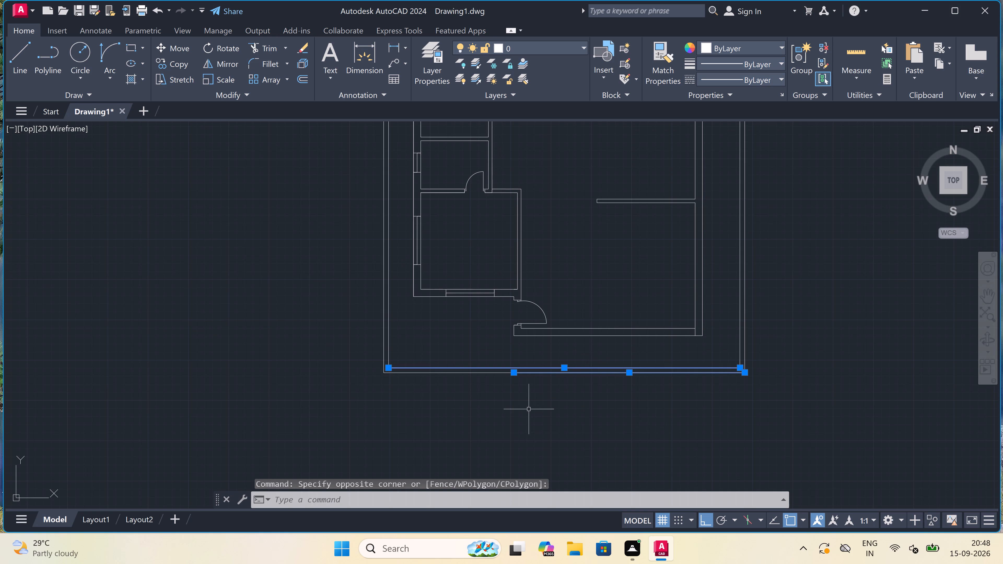
pyautogui.press('Delete')
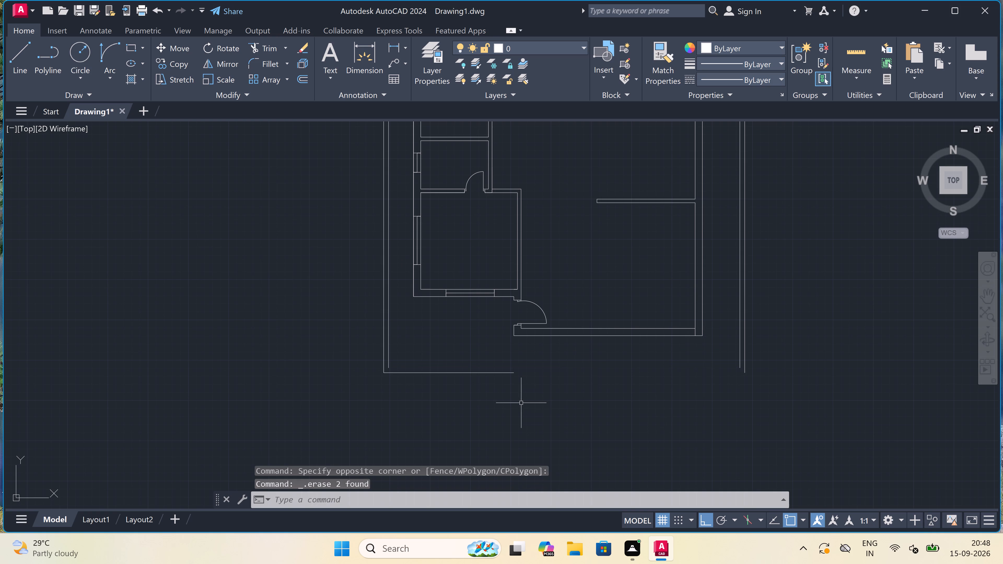
pyautogui.moveTo(474, 346); pyautogui.dragTo(466, 360)
pyautogui.click(444, 409)
pyautogui.press('Delete')
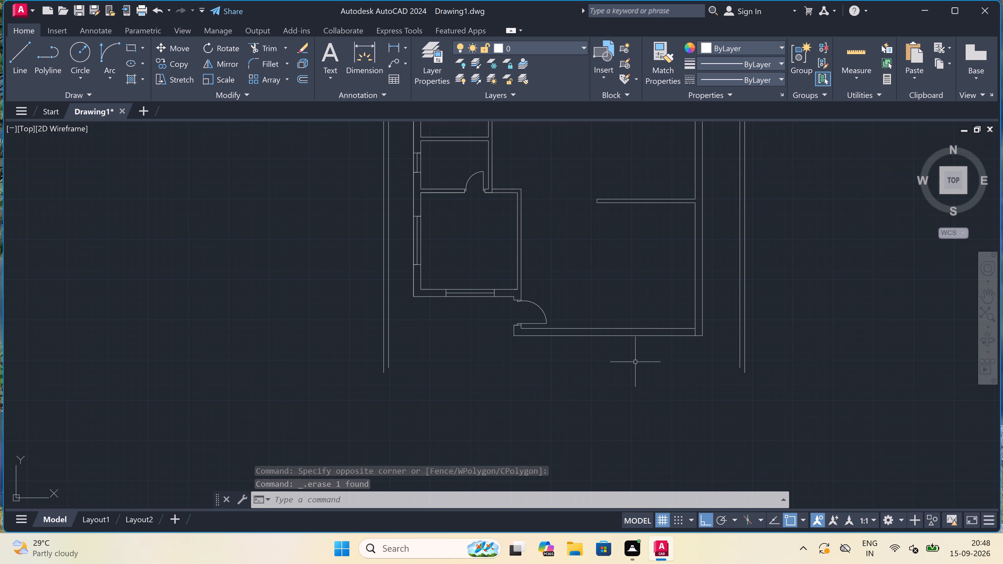
# Draw a line 6'6" down from the building's lower-right outer corner, continuing about 13' left.
pyautogui.scroll(3, 648, 356)
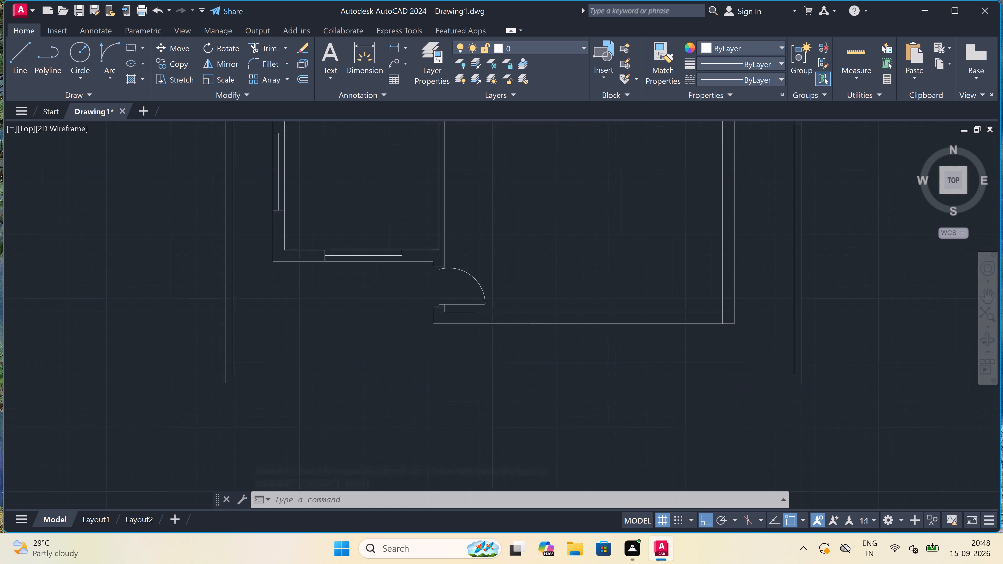
pyautogui.scroll(-1, 649, 353)
pyautogui.write('l')
pyautogui.press('space')
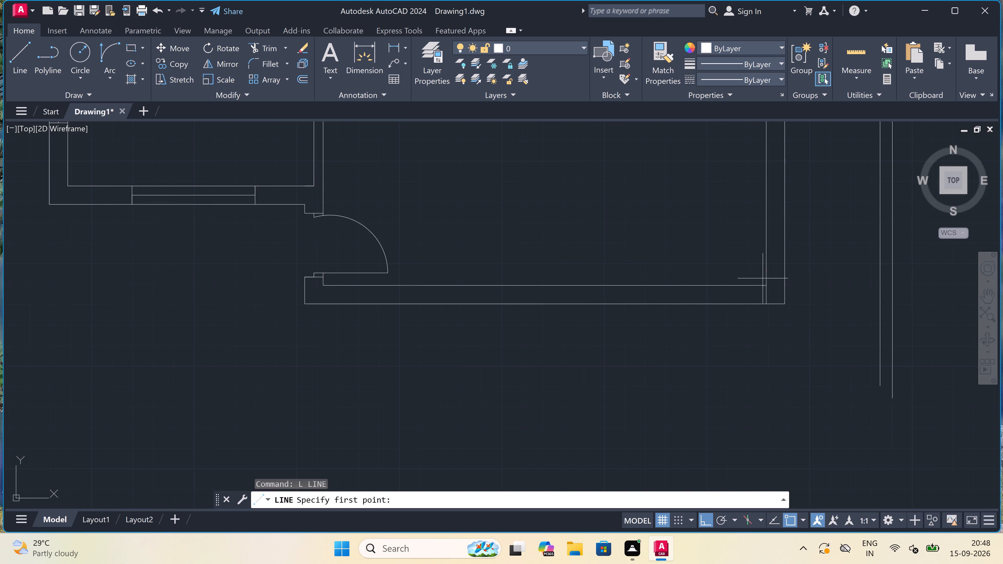
pyautogui.moveTo(786, 304); pyautogui.dragTo(790, 319)
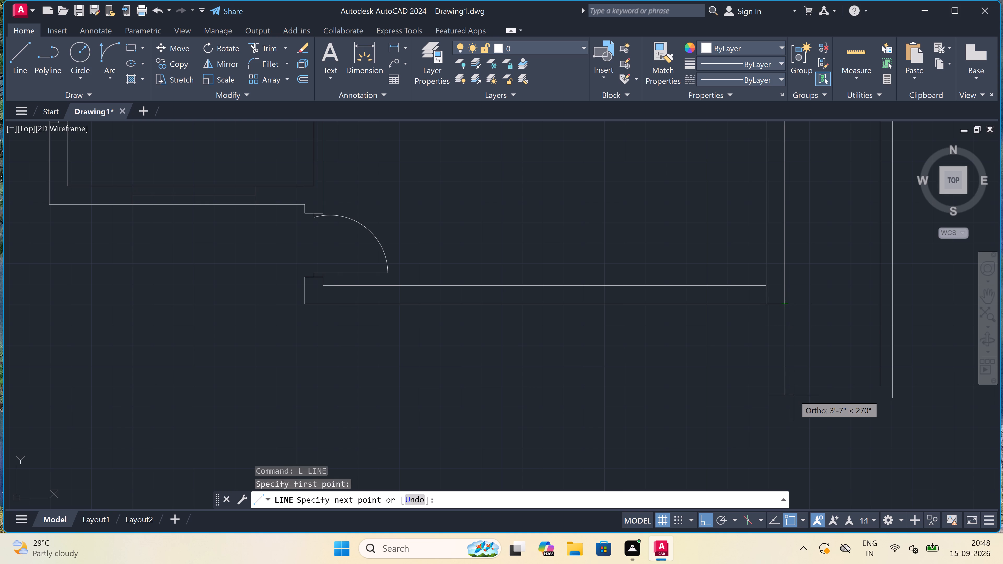
pyautogui.write('6\'6"')
pyautogui.press('space')
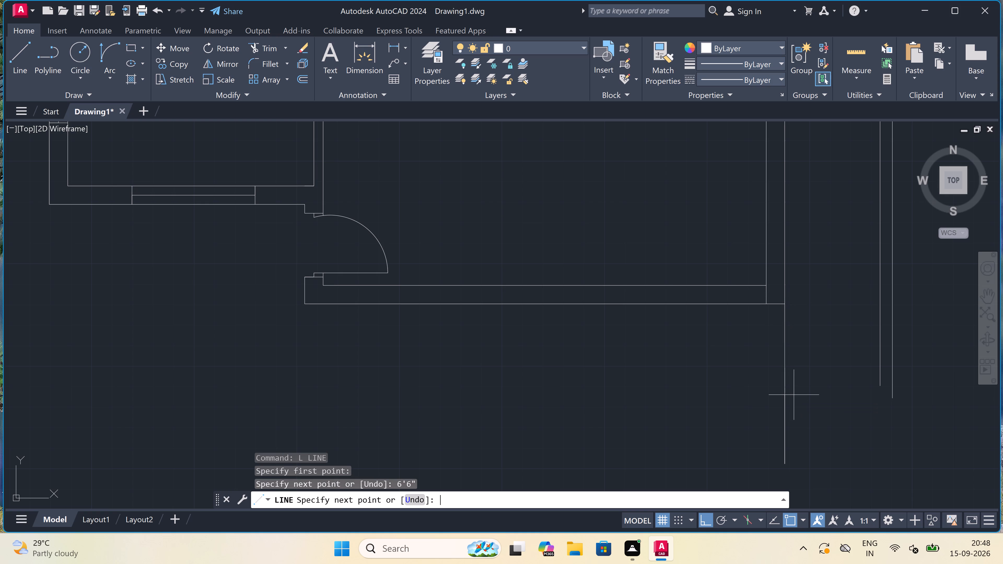
pyautogui.scroll(-2, 793, 395)
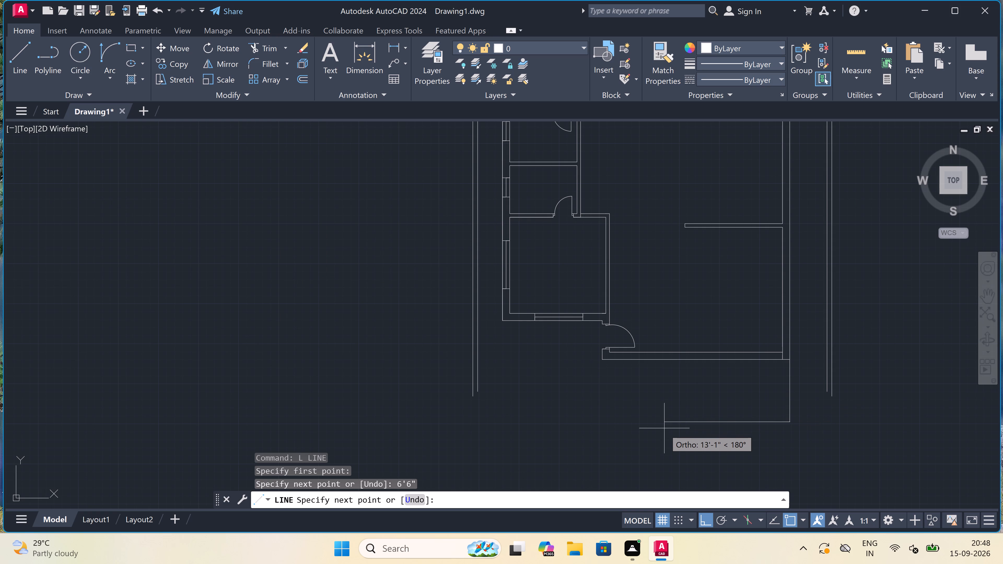
pyautogui.click(669, 423)
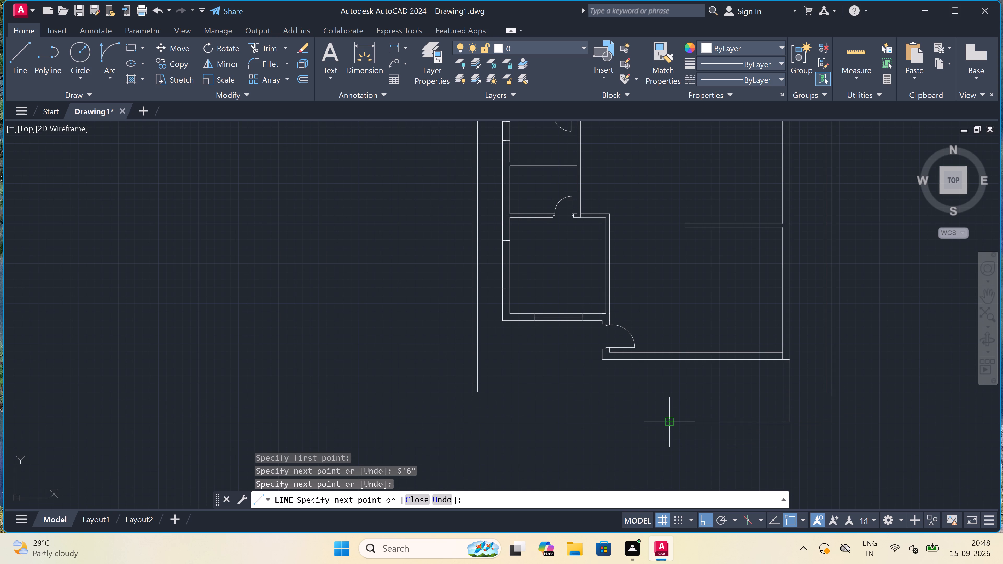
pyautogui.press('Escape')
# Draw a 5' window in the large room's bottom outer wall, with a mid-wall line and jamb lines at both ends.
pyautogui.scroll(2, 682, 371)
pyautogui.scroll(-1, 682, 367)
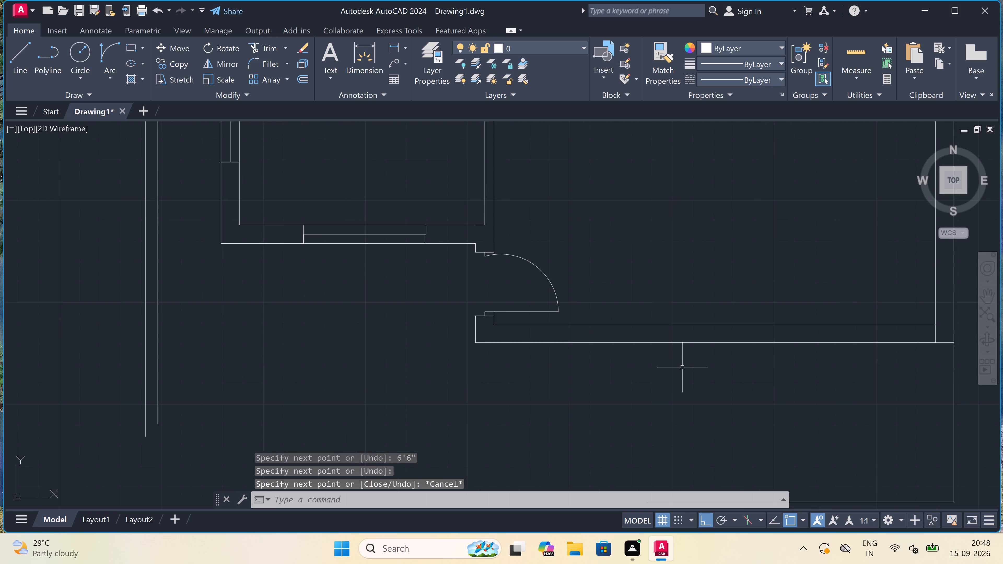
pyautogui.press('space')
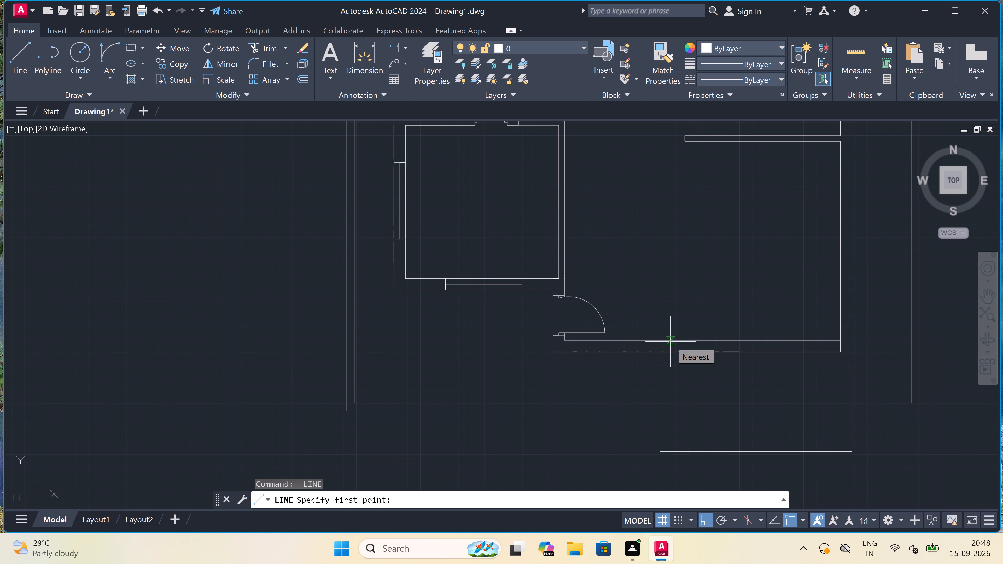
pyautogui.click(673, 341)
pyautogui.scroll(1, 679, 354)
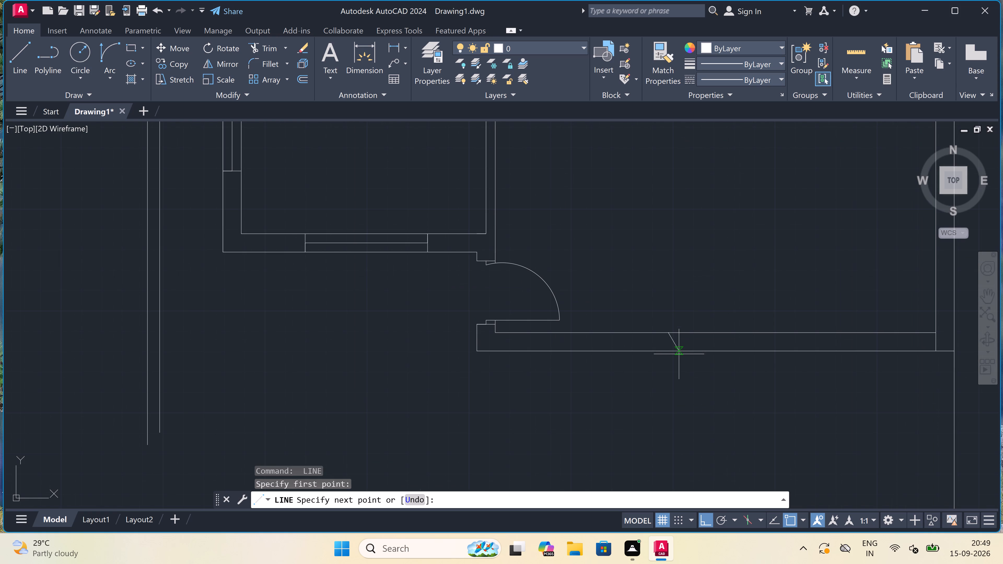
pyautogui.click(671, 352)
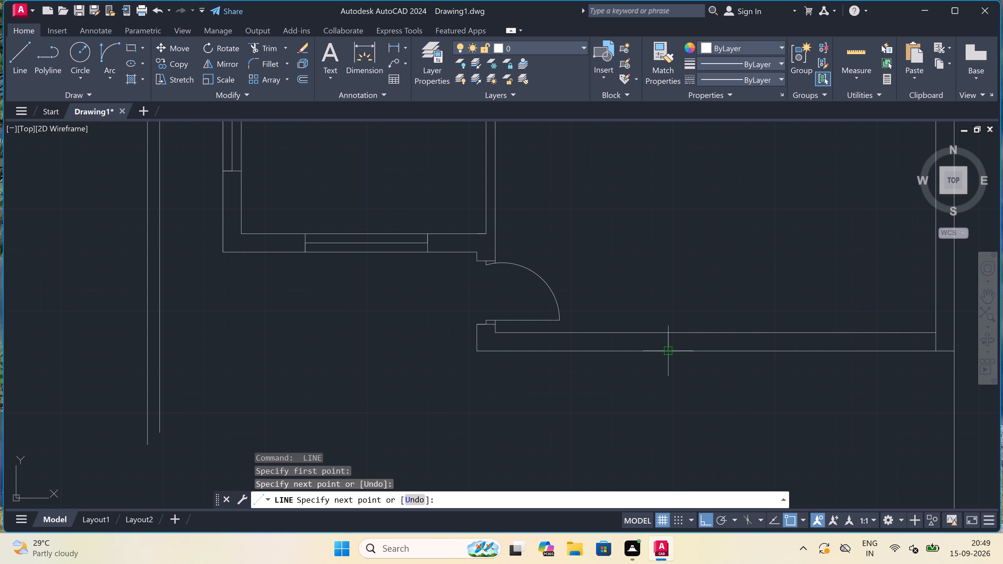
pyautogui.click(668, 339)
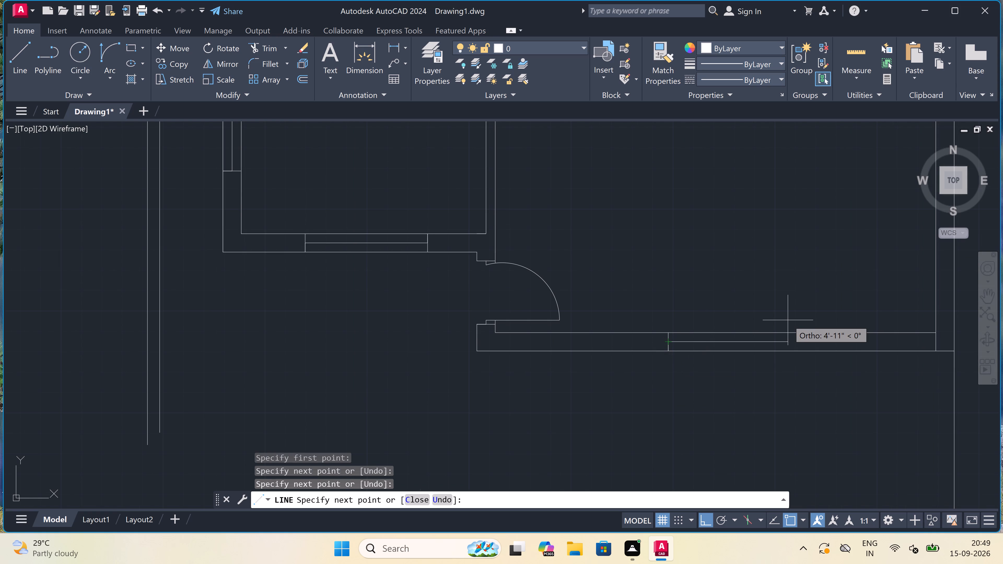
pyautogui.write("5'")
pyautogui.press('space')
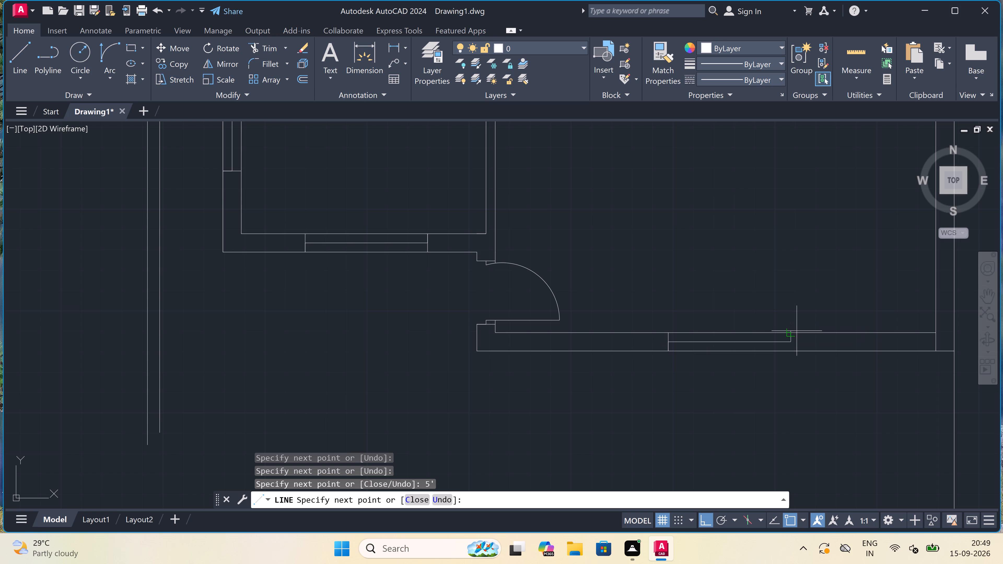
pyautogui.click(786, 331)
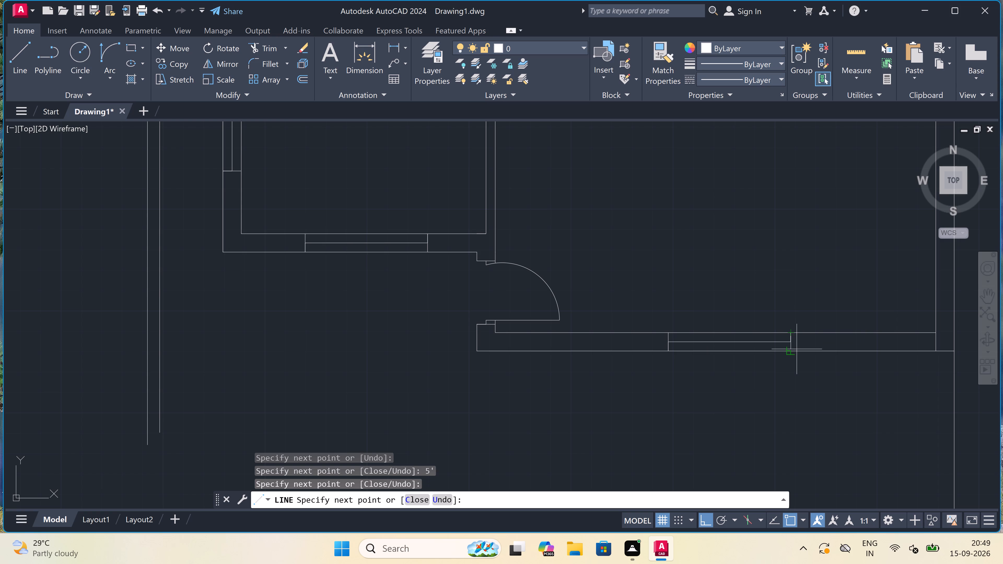
pyautogui.click(793, 352)
pyautogui.press('Escape')
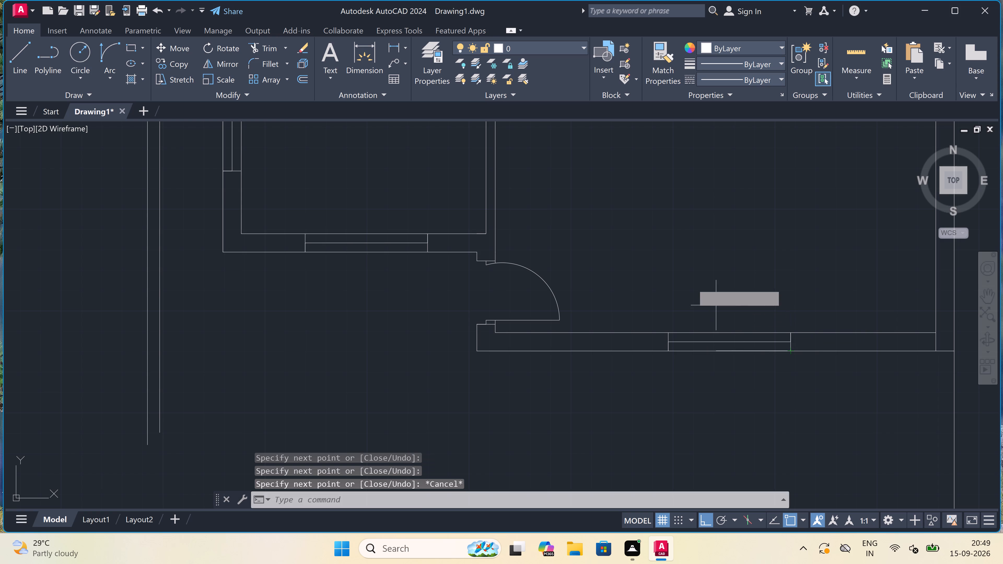
# Draw a horizontal line leftward from the midpoint of the 6'6" vertical line, ending just short of the bottom line's left end.
pyautogui.scroll(-3, 684, 269)
pyautogui.scroll(2, 708, 305)
pyautogui.press('space')
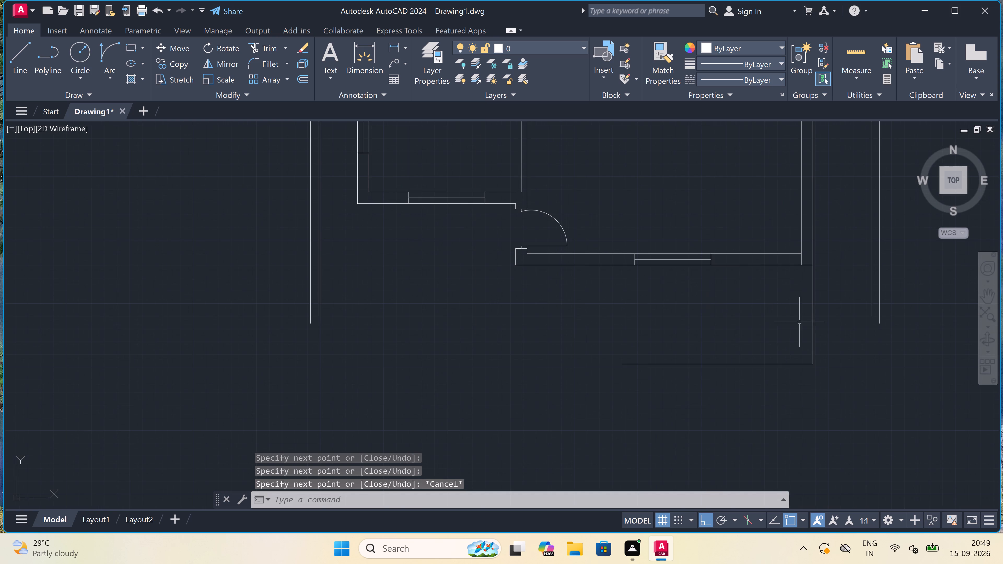
pyautogui.moveTo(814, 313); pyautogui.dragTo(810, 314)
pyautogui.click(632, 311)
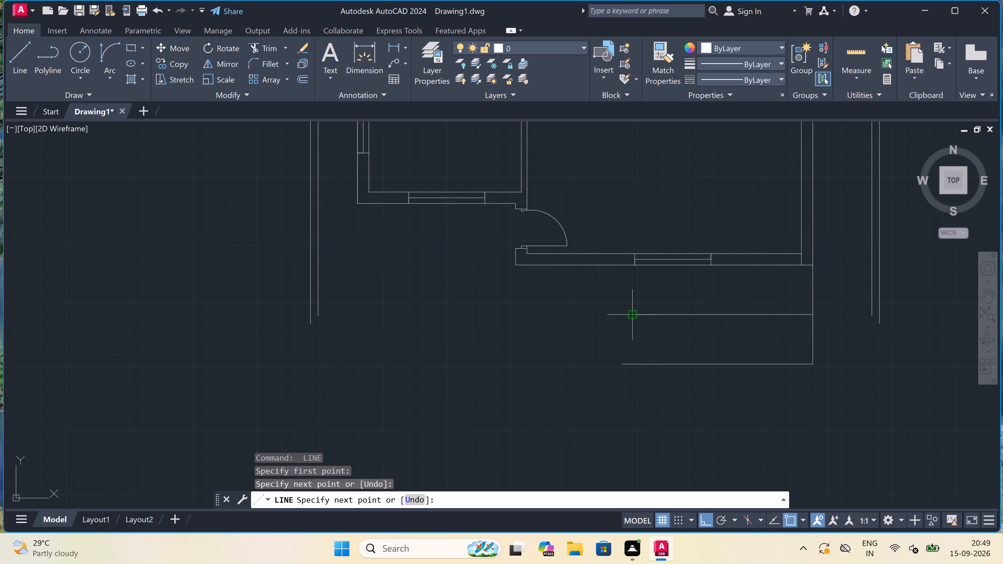
pyautogui.press('Escape')
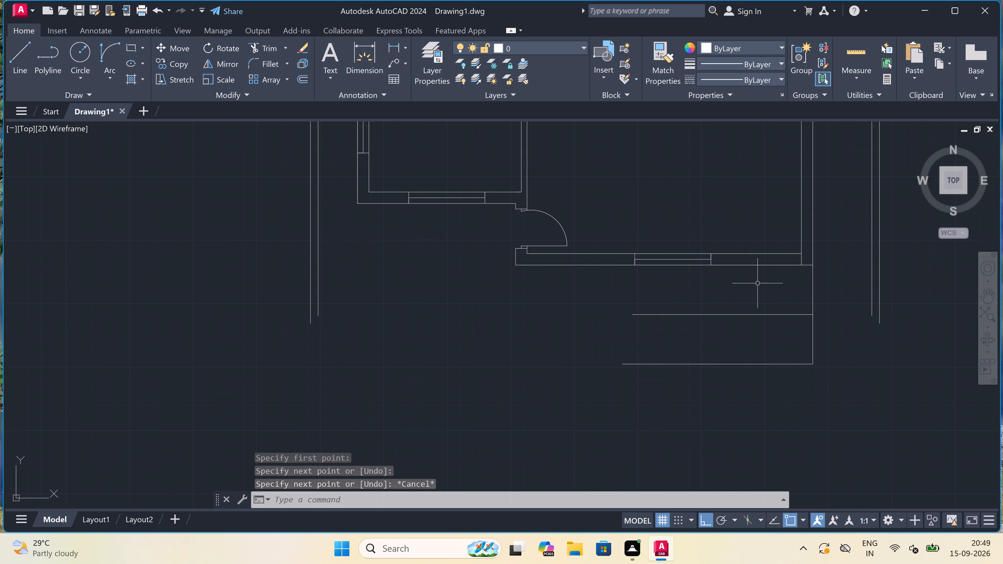
# Draw the extension's inner wall lines 9" inside its right and bottom outer lines, closing the bottom wall's left end.
pyautogui.press('space')
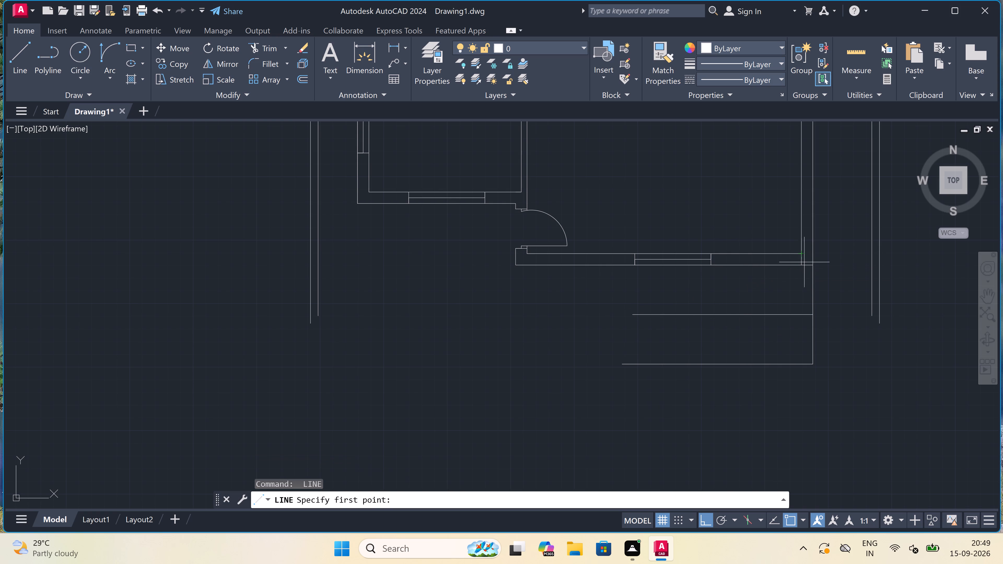
pyautogui.moveTo(804, 263); pyautogui.dragTo(804, 266)
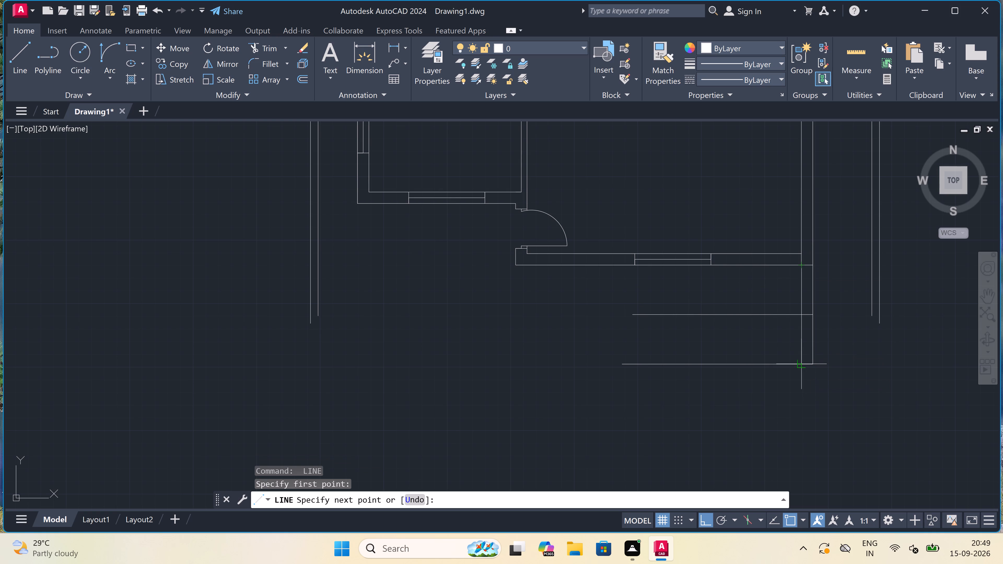
pyautogui.click(801, 366)
pyautogui.write('9"')
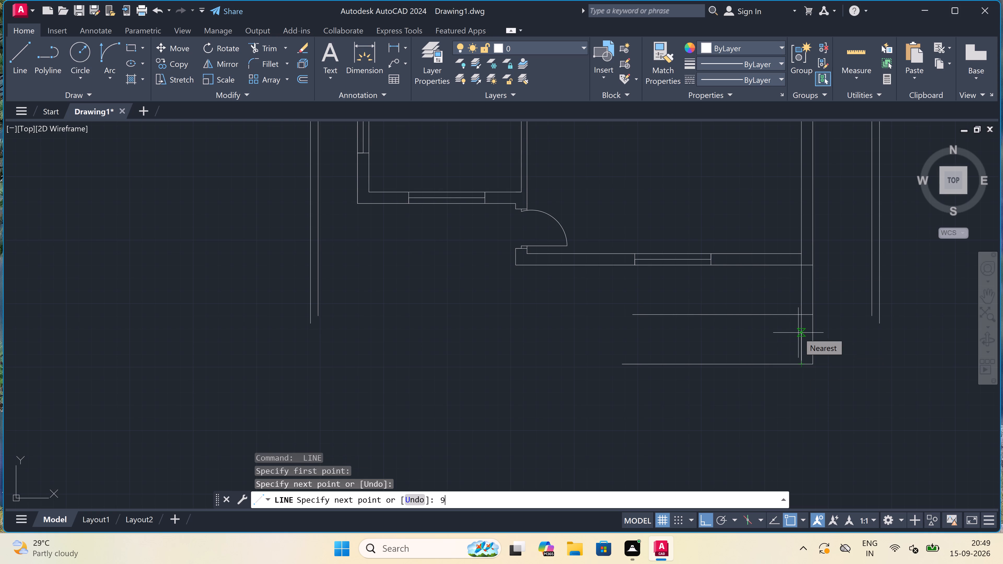
pyautogui.press('space')
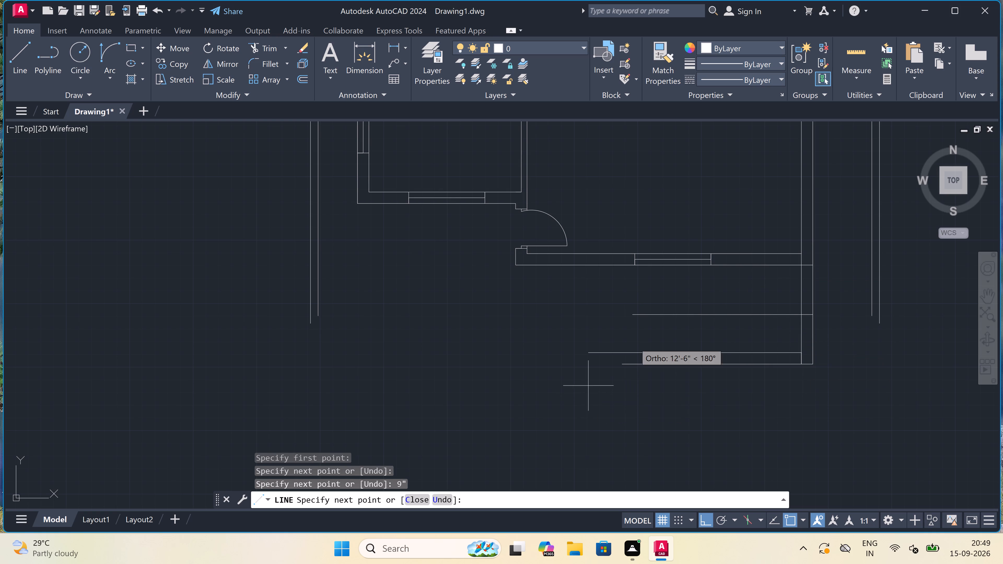
pyautogui.scroll(1, 632, 343)
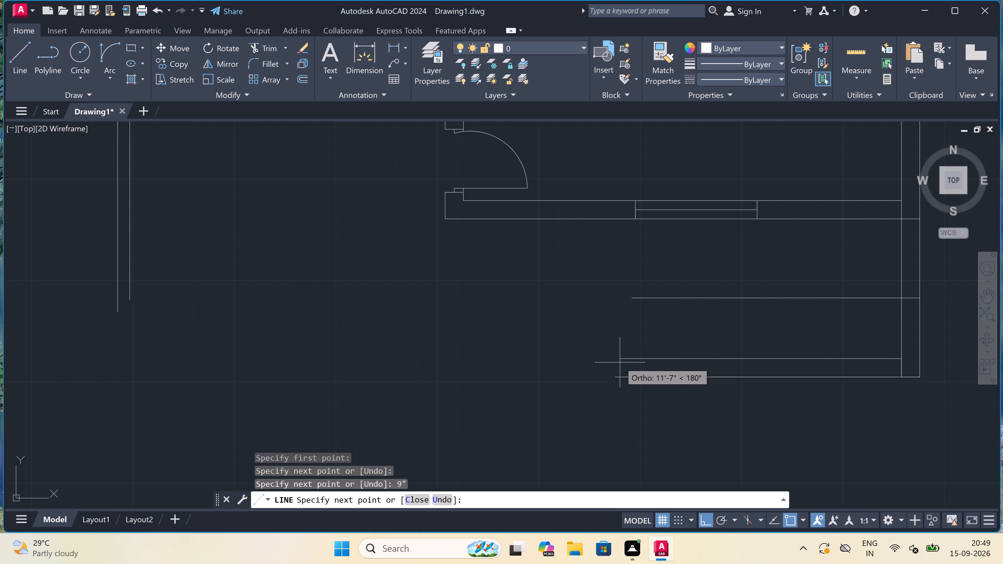
pyautogui.click(616, 360)
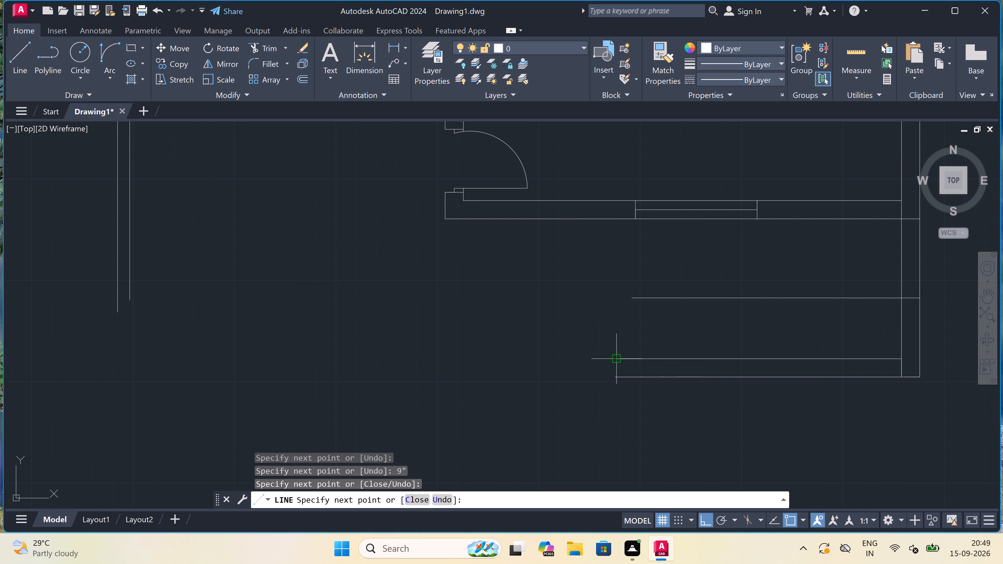
pyautogui.click(618, 376)
pyautogui.press('Escape')
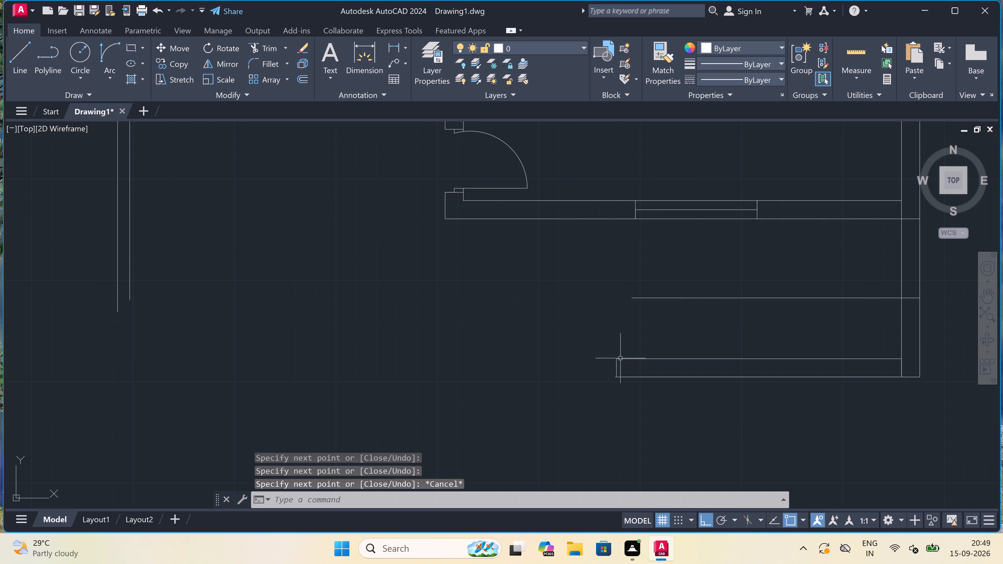
# Draw a vertical line from the extension's bottom inner wall line, aligned with the middle line's left end, up to the building's bottom outer line.
pyautogui.press('l')
pyautogui.press('space')
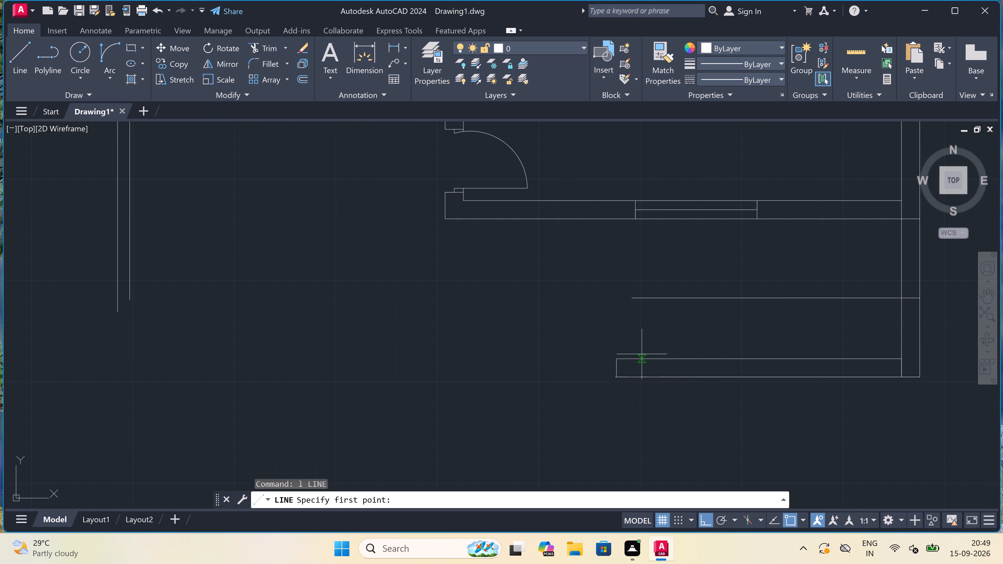
pyautogui.click(631, 358)
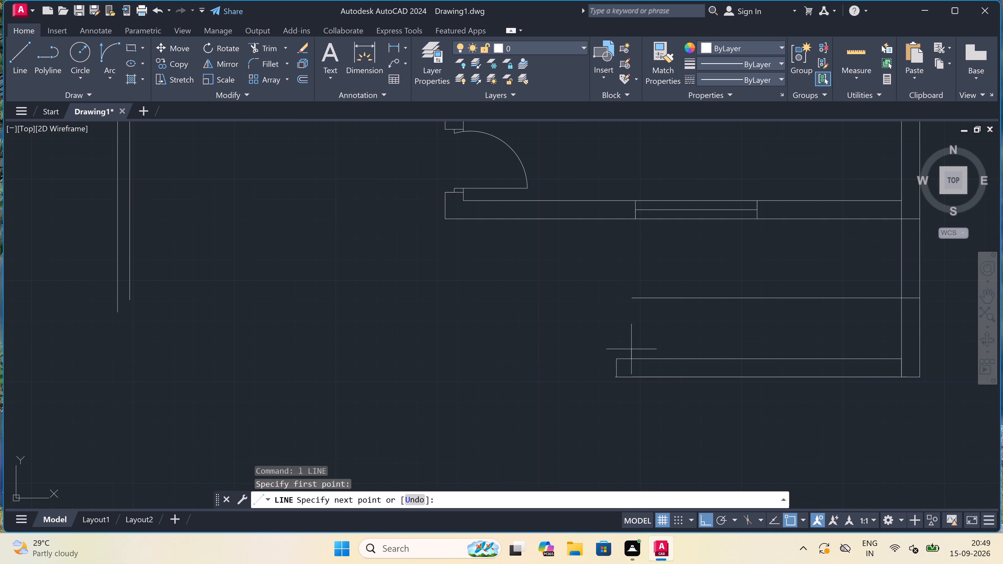
pyautogui.scroll(3, 626, 218)
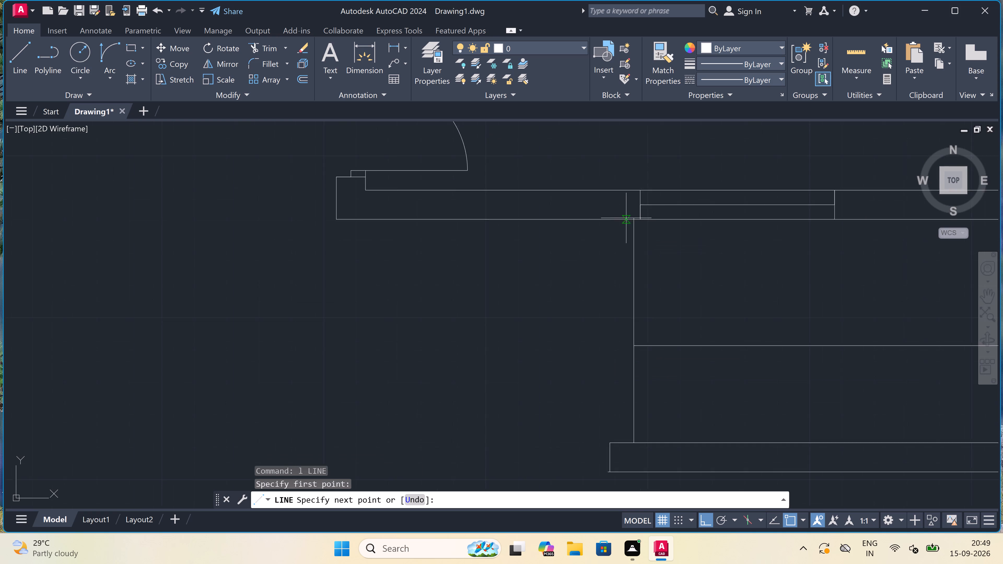
pyautogui.scroll(1, 626, 218)
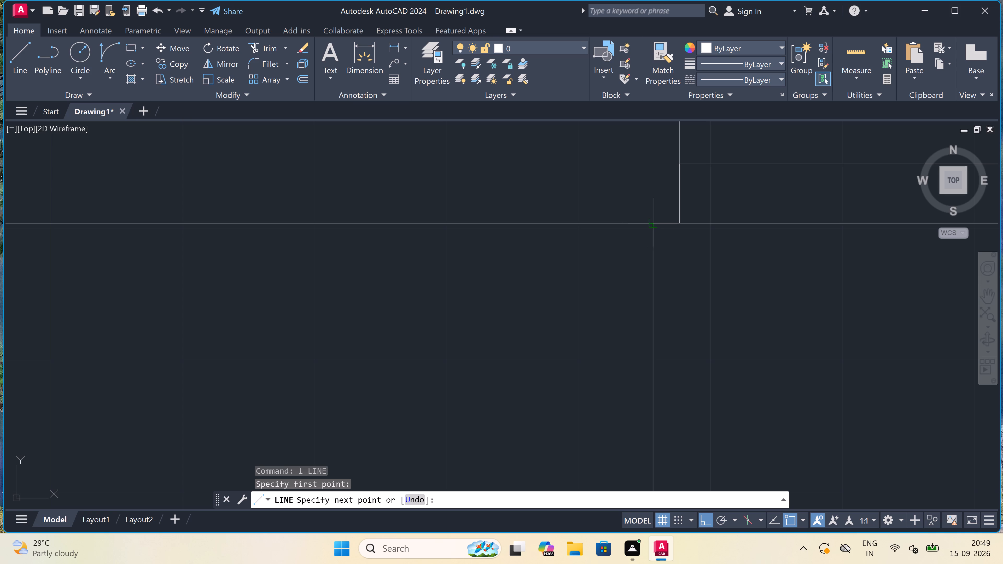
pyautogui.click(651, 222)
pyautogui.press('Escape')
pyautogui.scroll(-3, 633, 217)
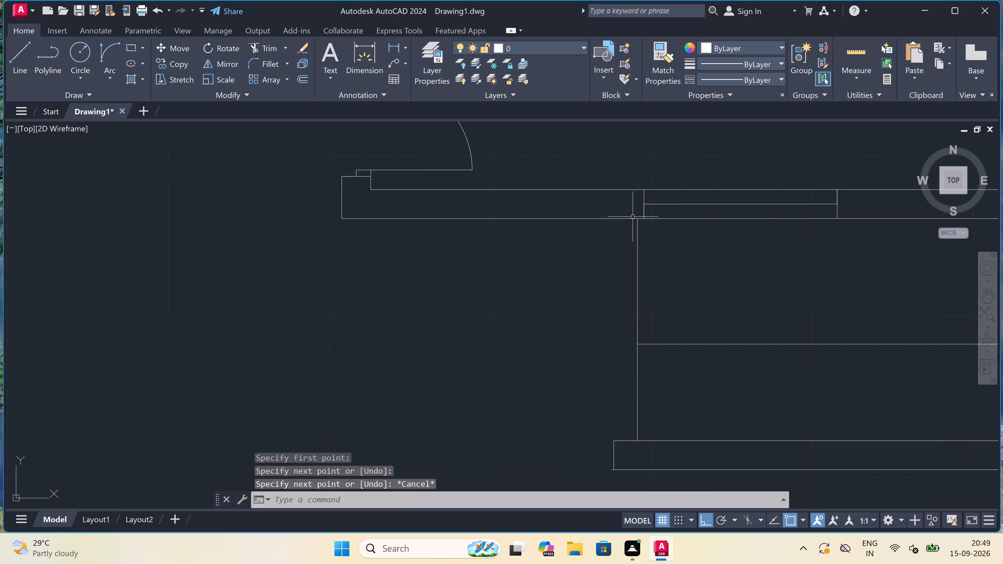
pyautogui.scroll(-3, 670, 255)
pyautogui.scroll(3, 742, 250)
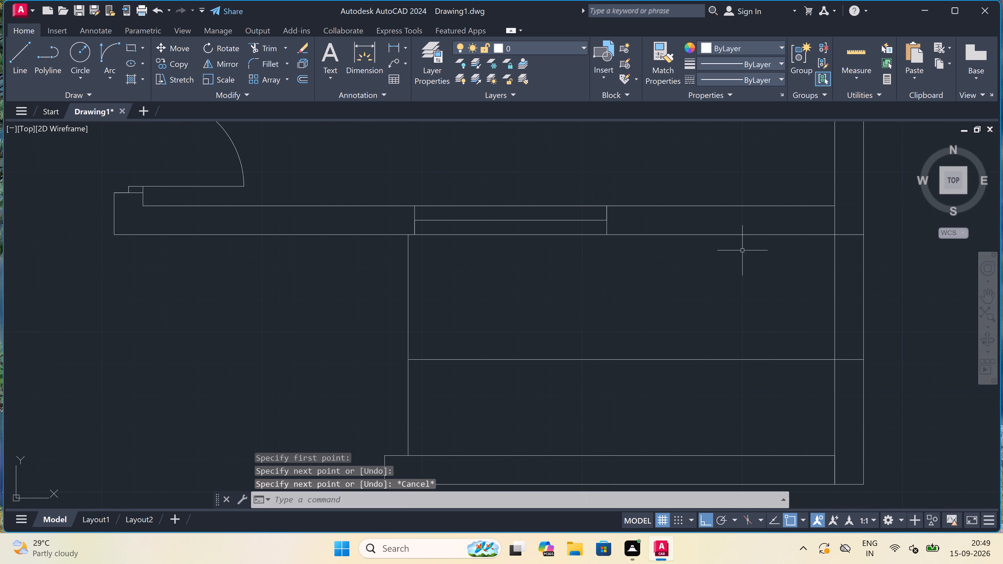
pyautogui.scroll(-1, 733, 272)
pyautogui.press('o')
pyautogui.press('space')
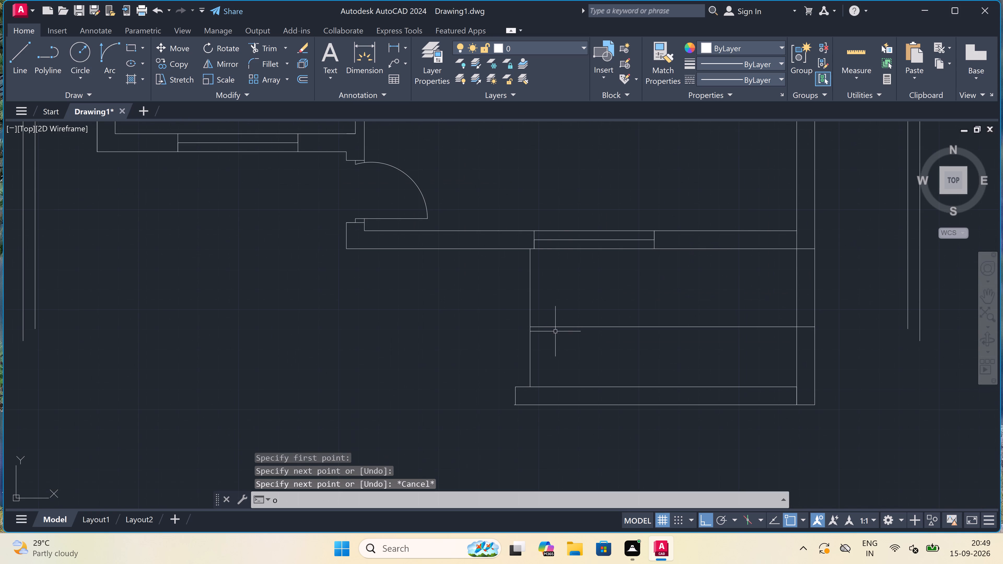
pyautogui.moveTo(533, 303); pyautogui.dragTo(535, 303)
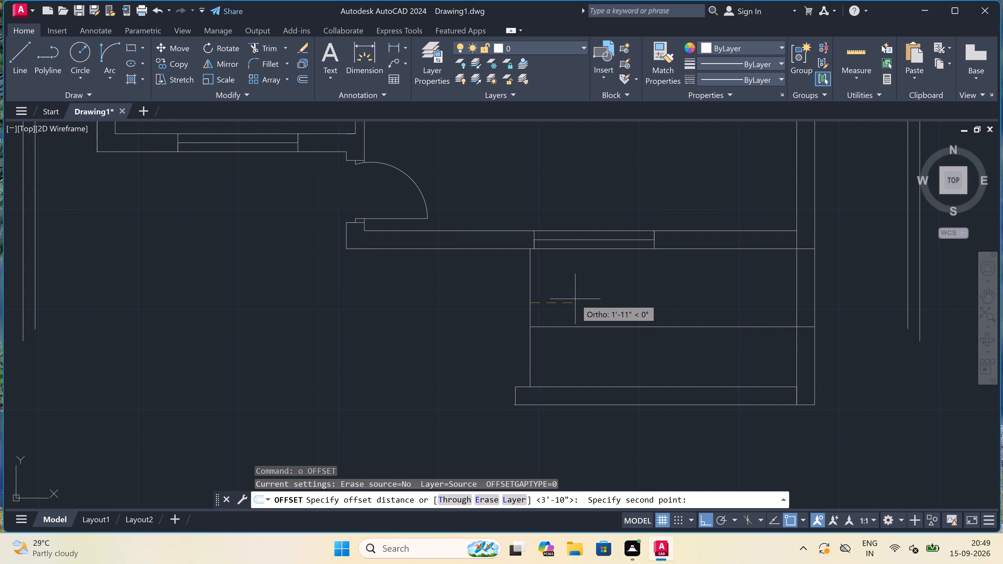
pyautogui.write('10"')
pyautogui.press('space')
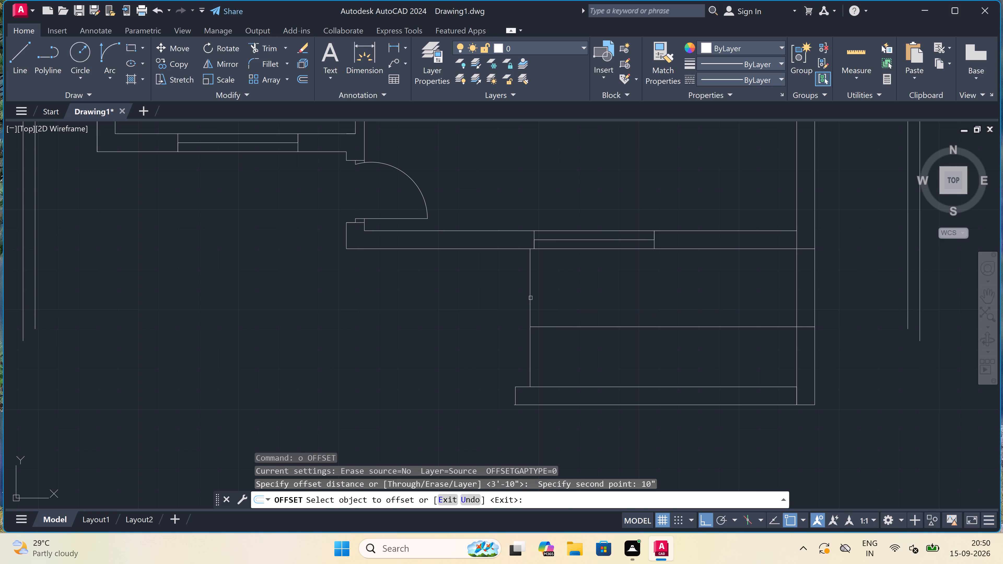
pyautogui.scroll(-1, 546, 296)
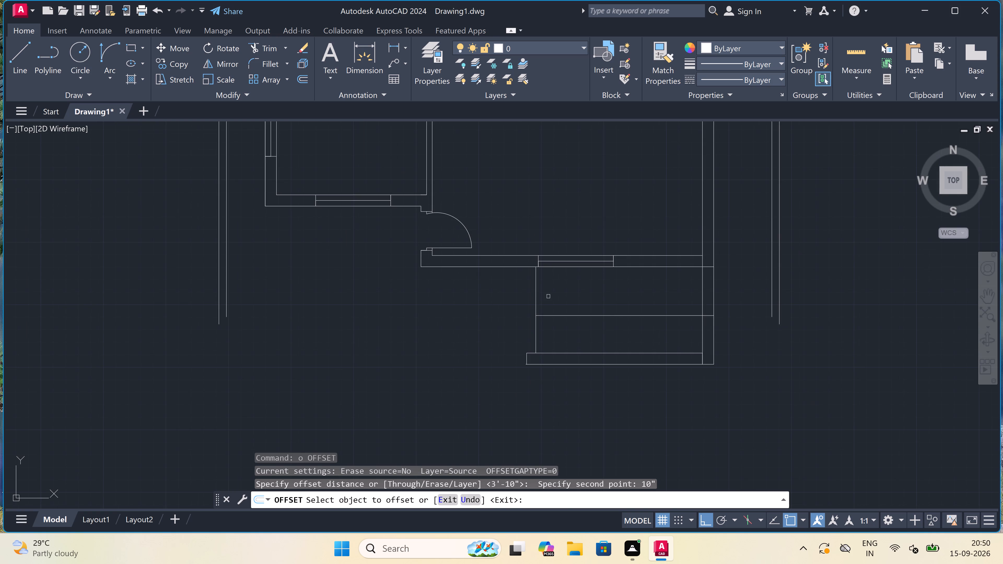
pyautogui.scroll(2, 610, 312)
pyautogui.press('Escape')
# Delete the horizontal middle line running across the extension into its right wall.
pyautogui.moveTo(611, 314); pyautogui.dragTo(603, 331)
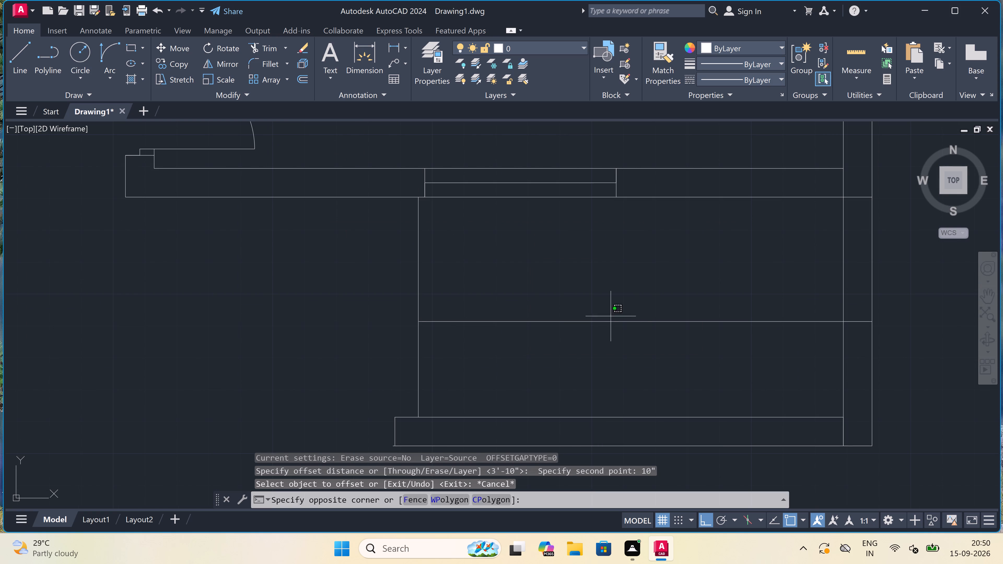
pyautogui.click(585, 343)
pyautogui.press('Delete')
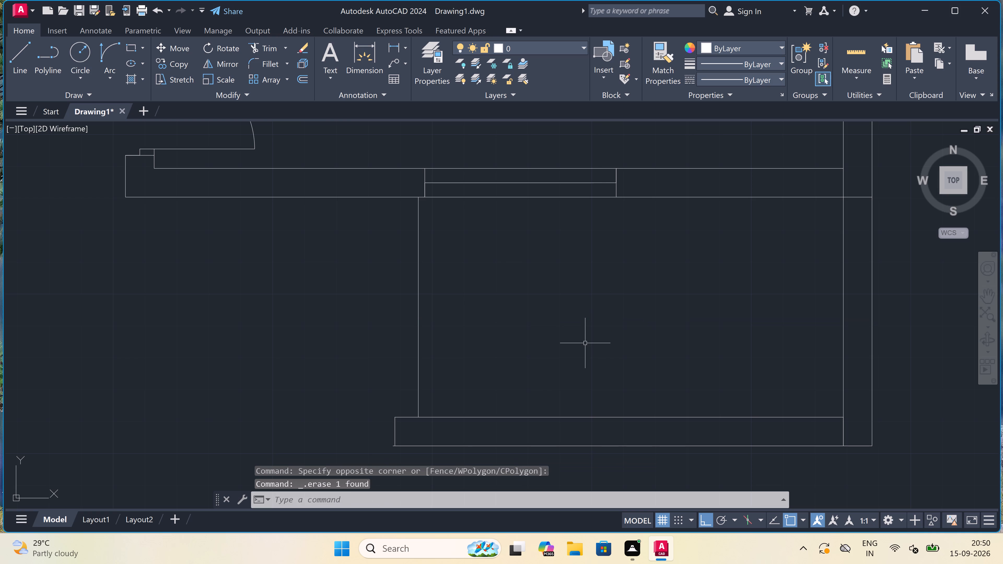
# Trim the overlapping wall lines at the extension's lower-right corner and where its right wall meets the building's bottom wall.
pyautogui.write('tr')
pyautogui.press('space')
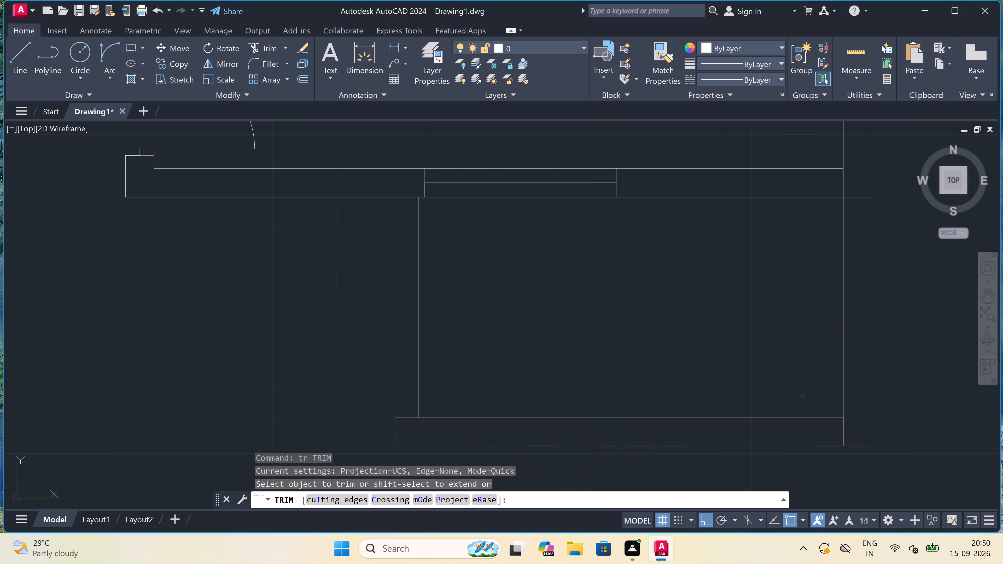
pyautogui.click(847, 428)
pyautogui.click(818, 438)
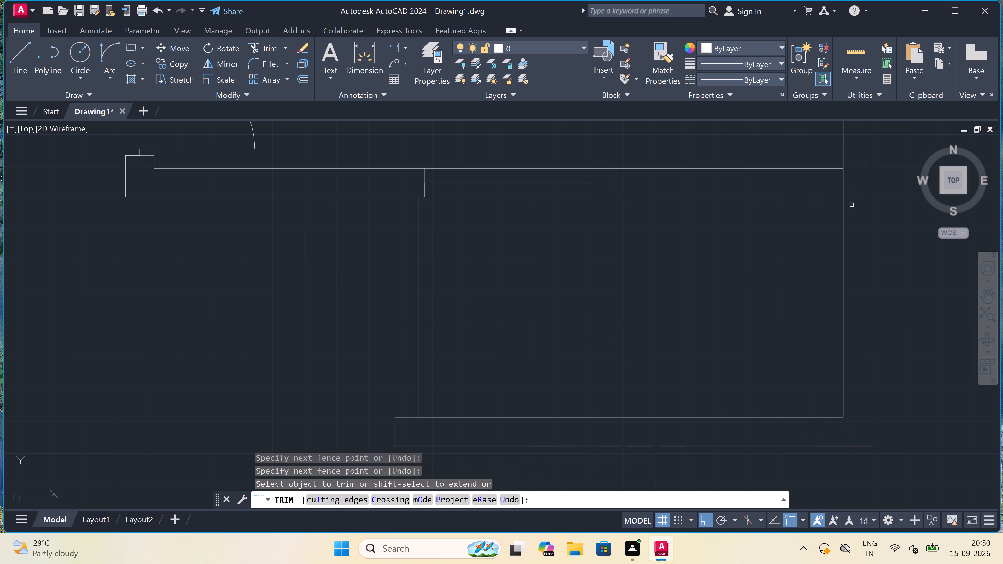
pyautogui.click(851, 197)
pyautogui.click(847, 184)
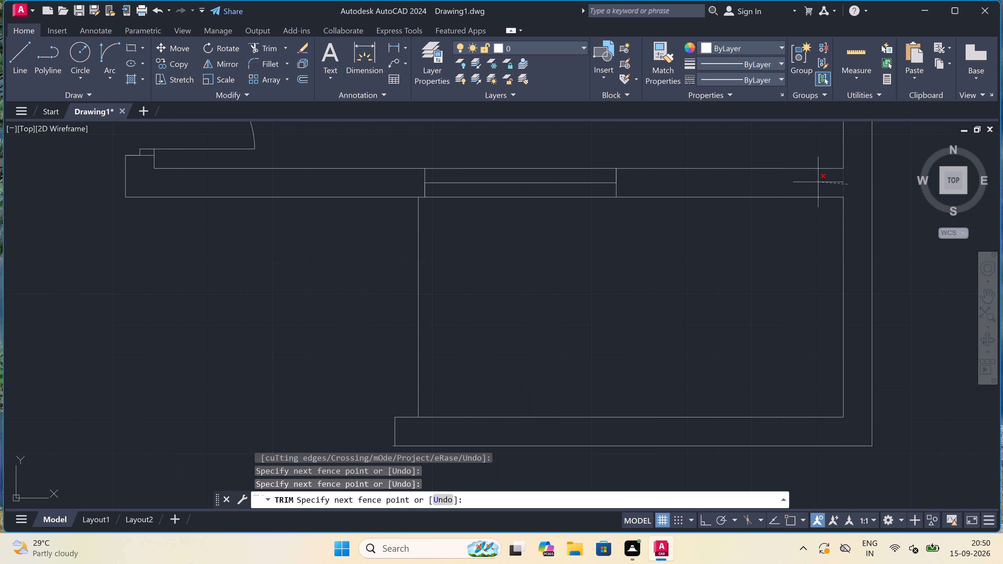
pyautogui.click(818, 182)
pyautogui.press('Escape')
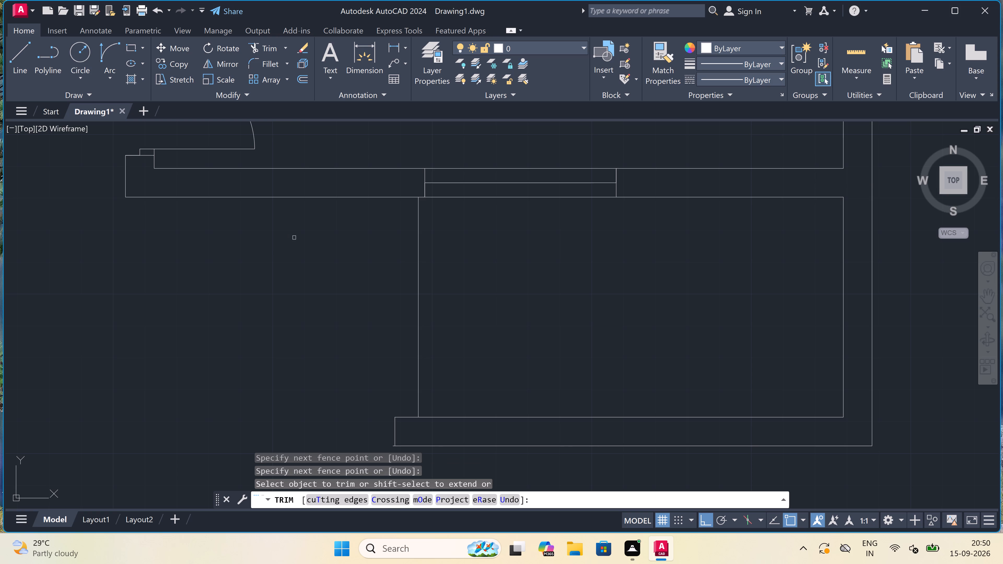
# Draw a horizontal line from the midpoint of the extension's left vertical line to its right inner wall line.
pyautogui.press('l')
pyautogui.press('space')
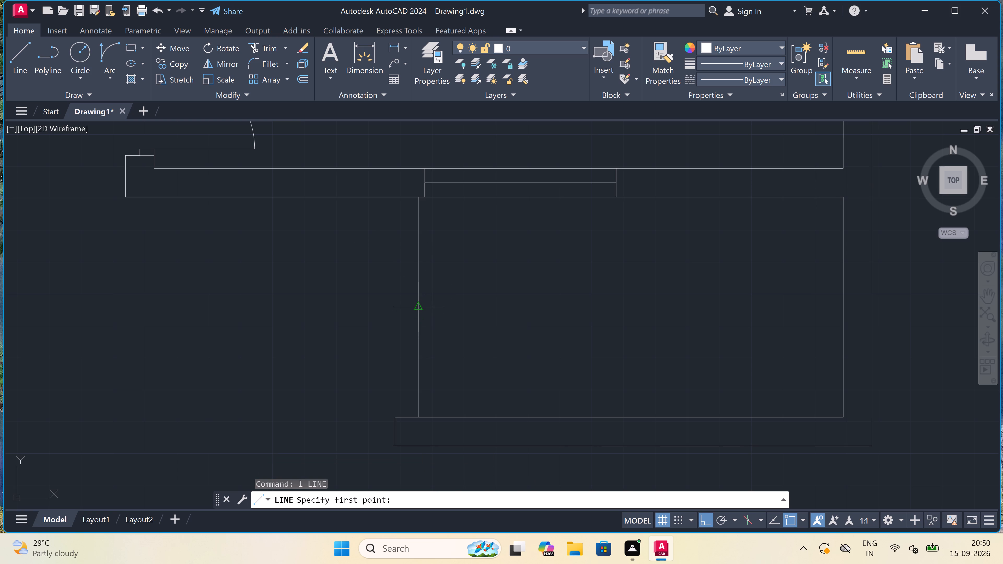
pyautogui.moveTo(418, 305); pyautogui.dragTo(427, 304)
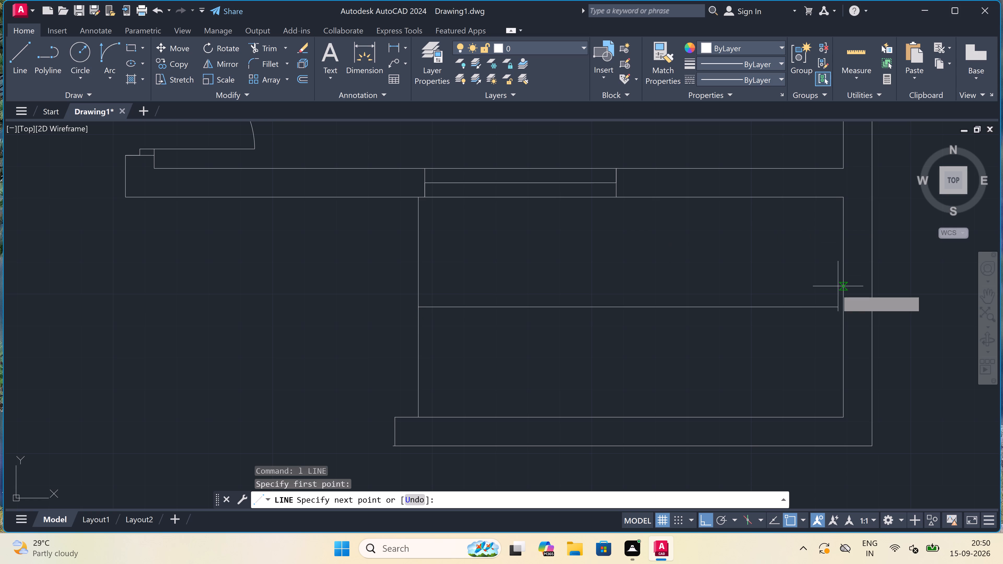
pyautogui.click(845, 307)
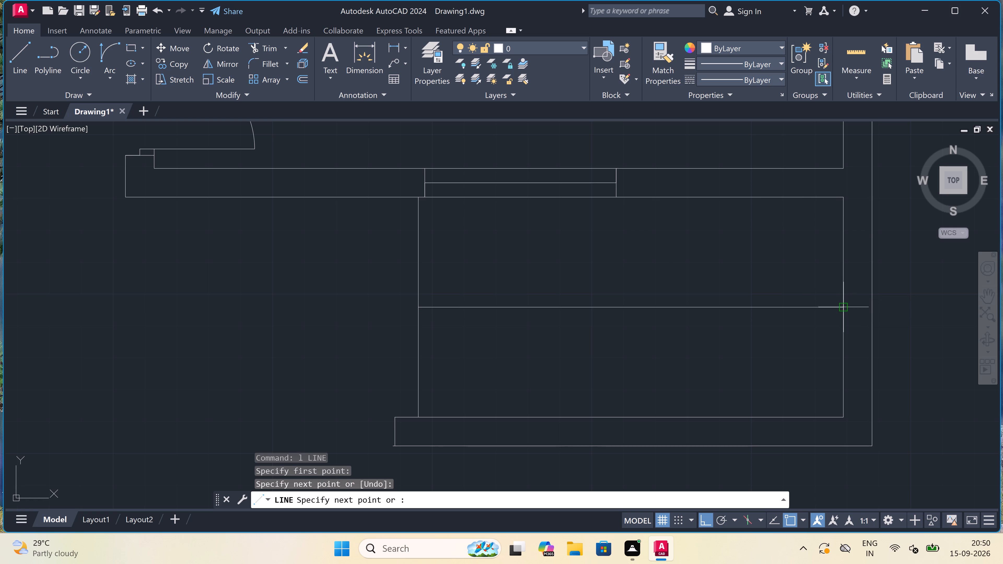
pyautogui.press('Escape')
# Offset the extension's left vertical line rightward at 10" spacing to make ten more stair tread lines.
pyautogui.press('o')
pyautogui.press('space')
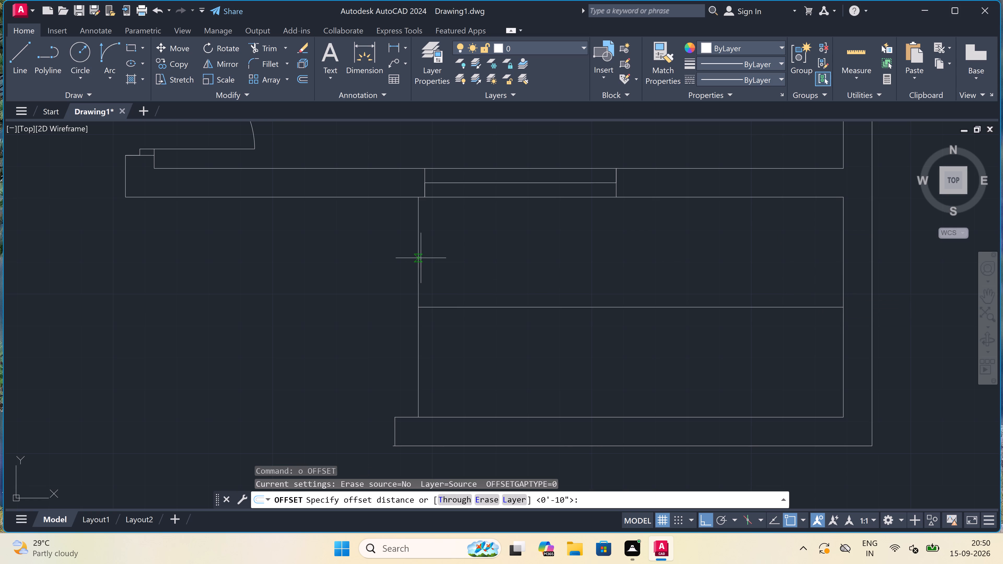
pyautogui.moveTo(421, 258); pyautogui.dragTo(441, 262)
pyautogui.write('10"')
pyautogui.press('space')
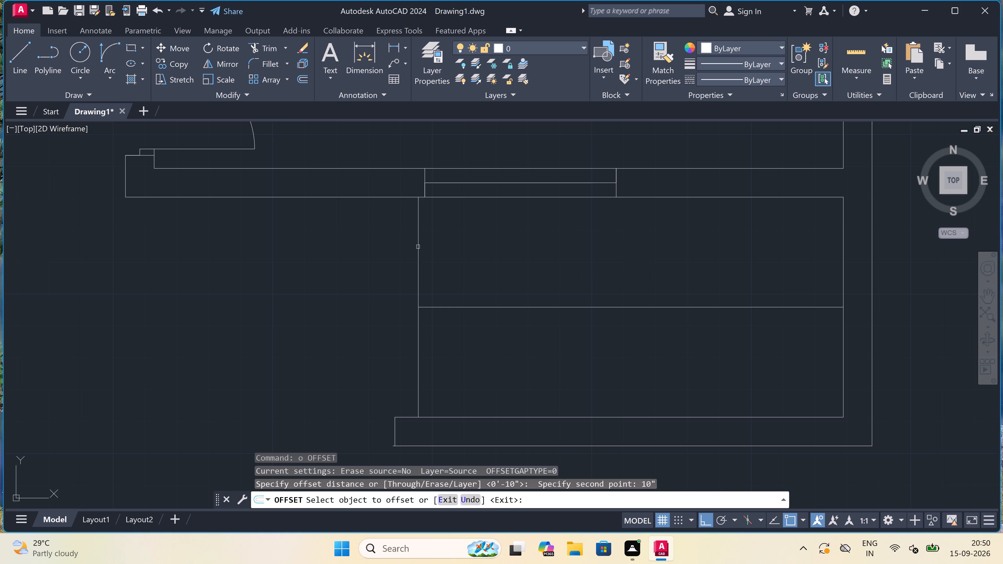
pyautogui.moveTo(418, 247); pyautogui.dragTo(422, 247)
pyautogui.click(462, 248)
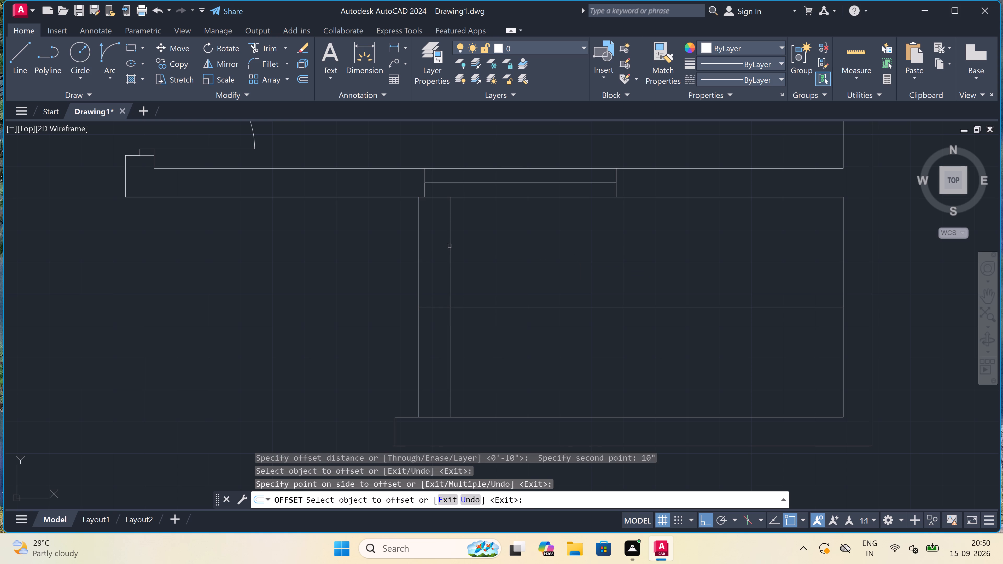
pyautogui.click(450, 246)
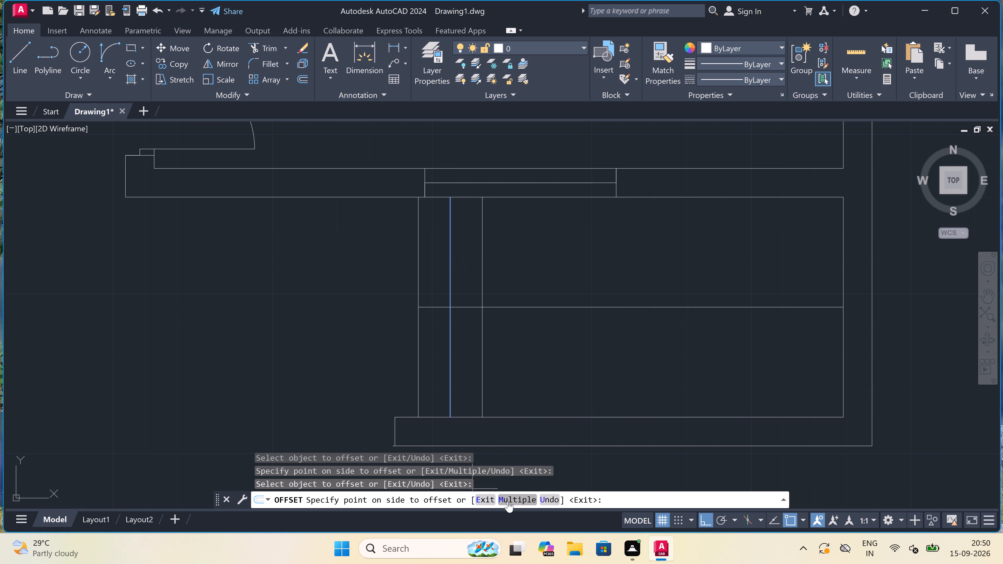
pyautogui.click(510, 500)
pyautogui.click(534, 305)
pyautogui.click(534, 300)
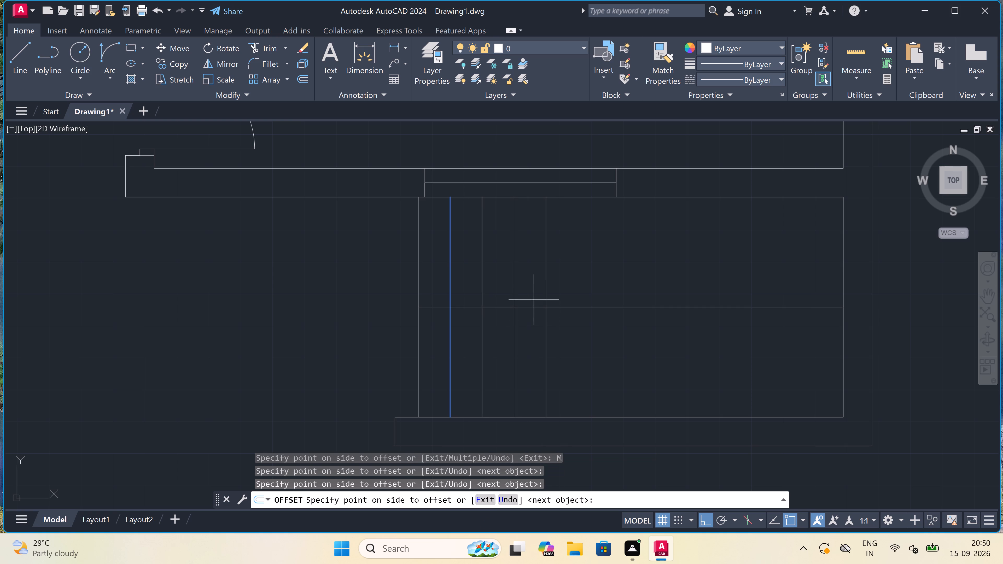
pyautogui.click(570, 280)
pyautogui.click(582, 277)
pyautogui.click(634, 271)
pyautogui.click(692, 267)
pyautogui.click(739, 259)
pyautogui.click(802, 253)
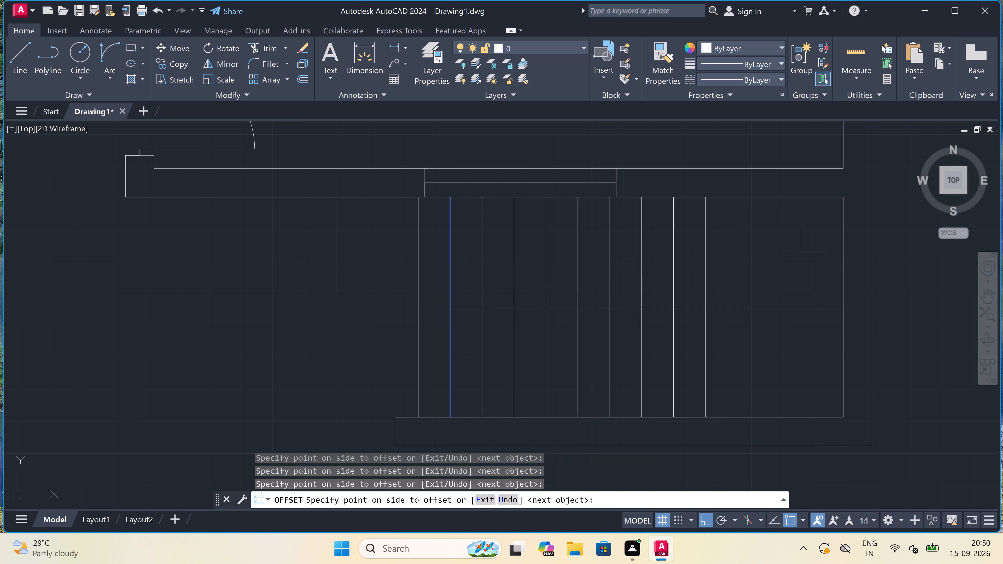
pyautogui.click(803, 253)
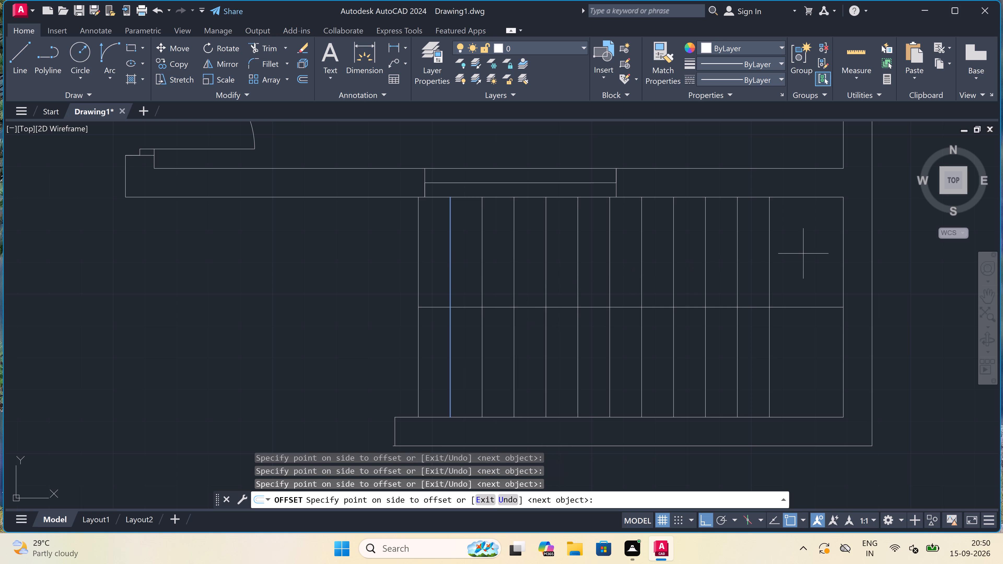
pyautogui.press('Escape')
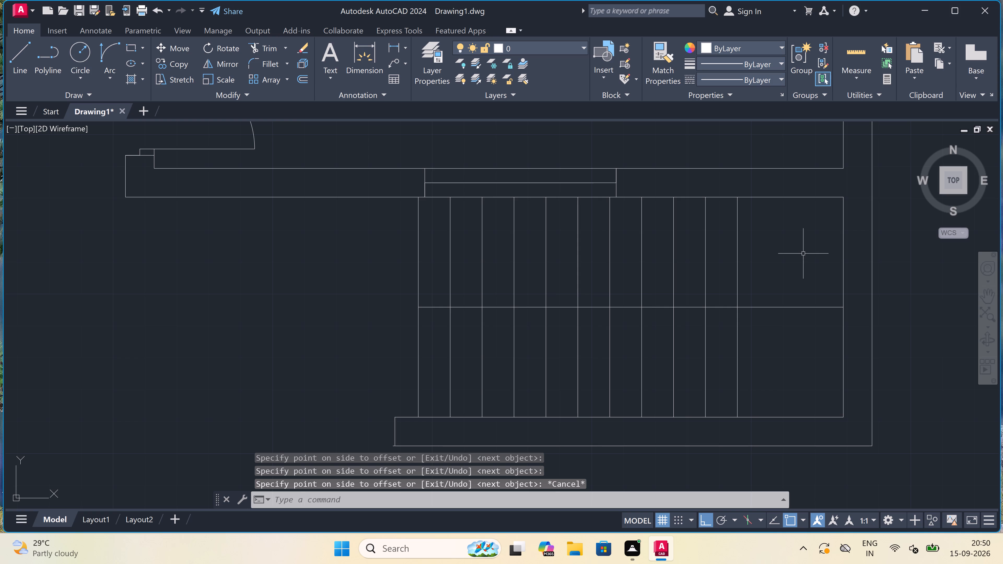
# Draw the stair divider outline between the first and last tread lines, 2" above and 2" below the middle line.
pyautogui.press('l')
pyautogui.press('space')
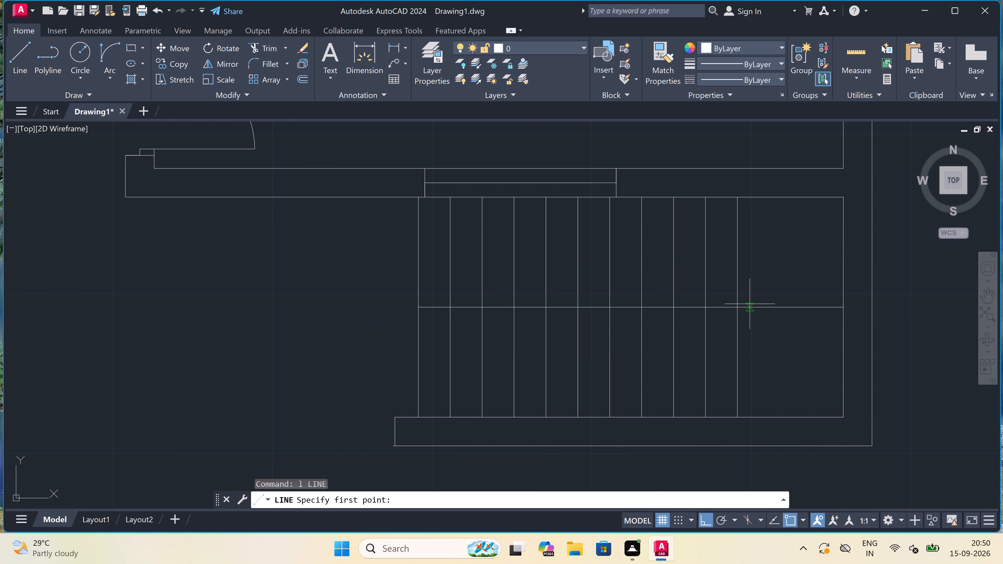
pyautogui.click(739, 307)
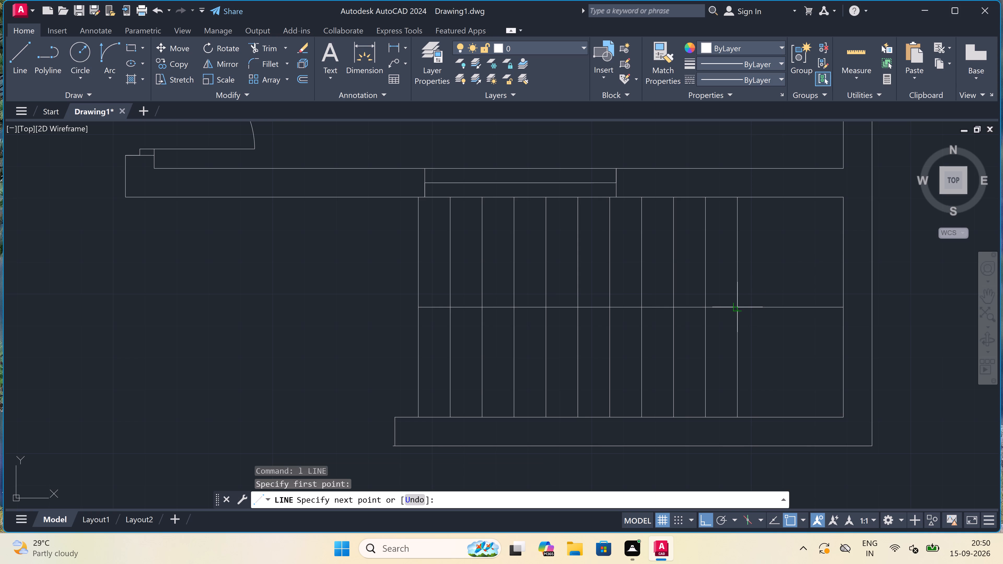
pyautogui.write('2"')
pyautogui.press('space')
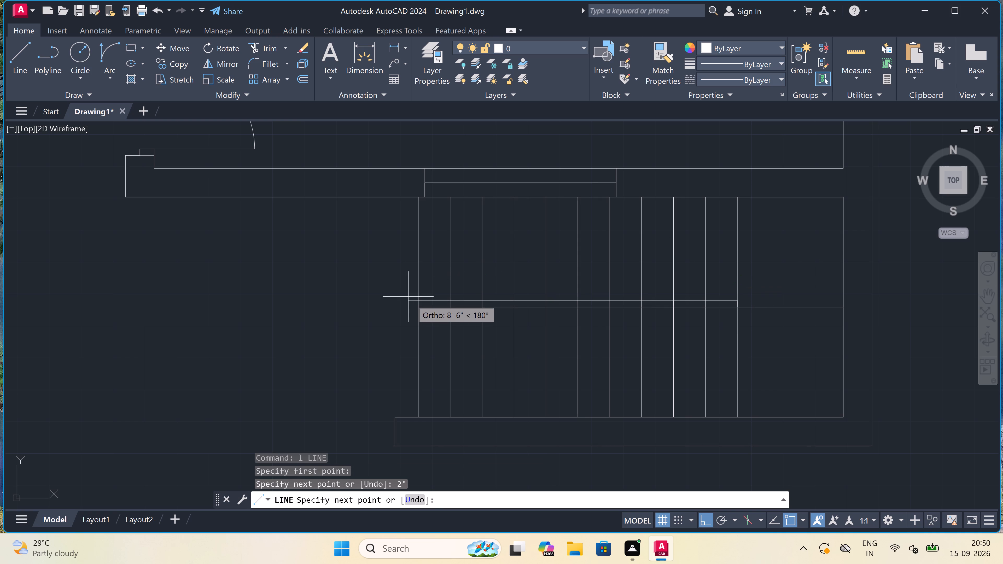
pyautogui.scroll(2, 416, 300)
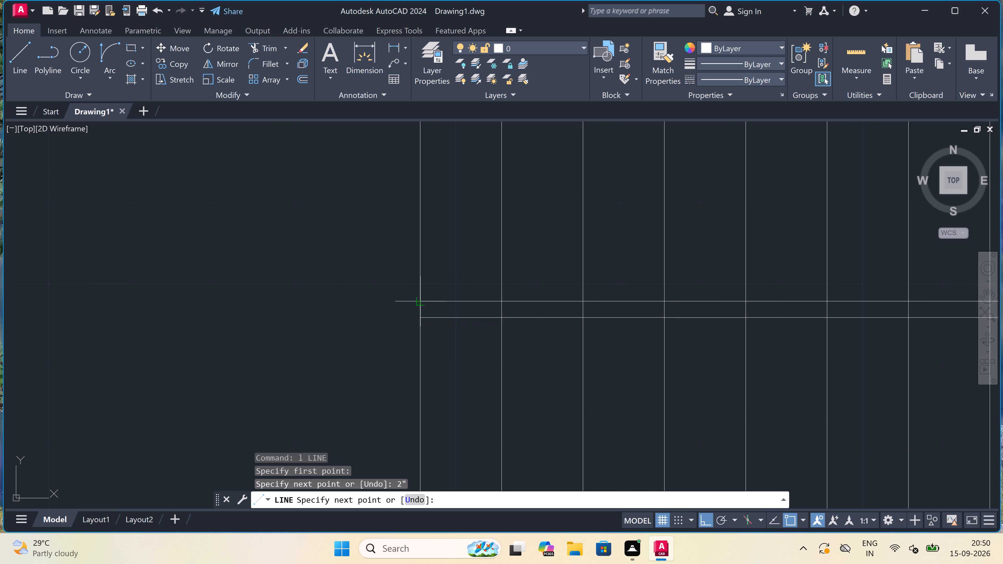
pyautogui.click(420, 301)
pyautogui.click(423, 317)
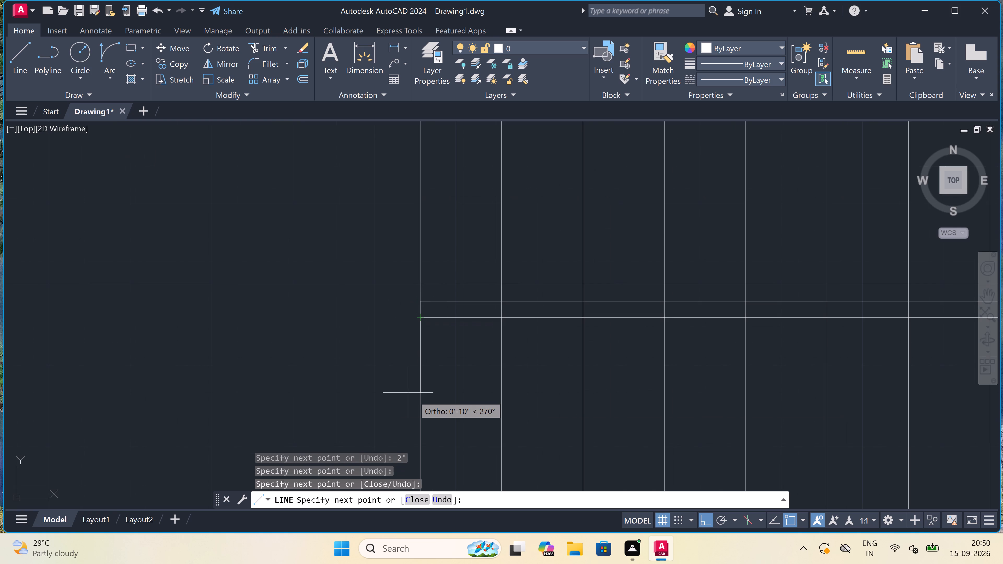
pyautogui.write('2"')
pyautogui.press('space')
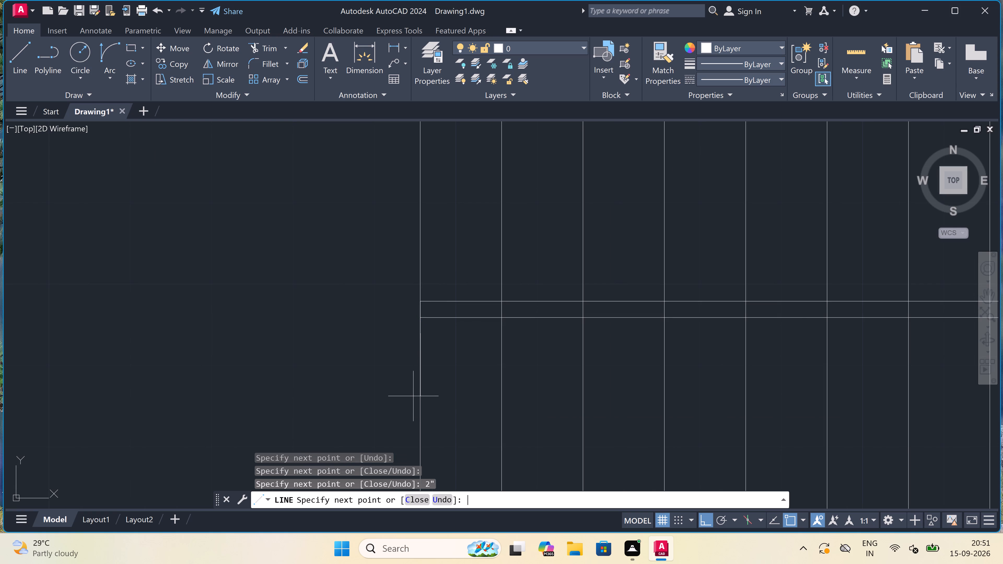
pyautogui.scroll(-3, 413, 395)
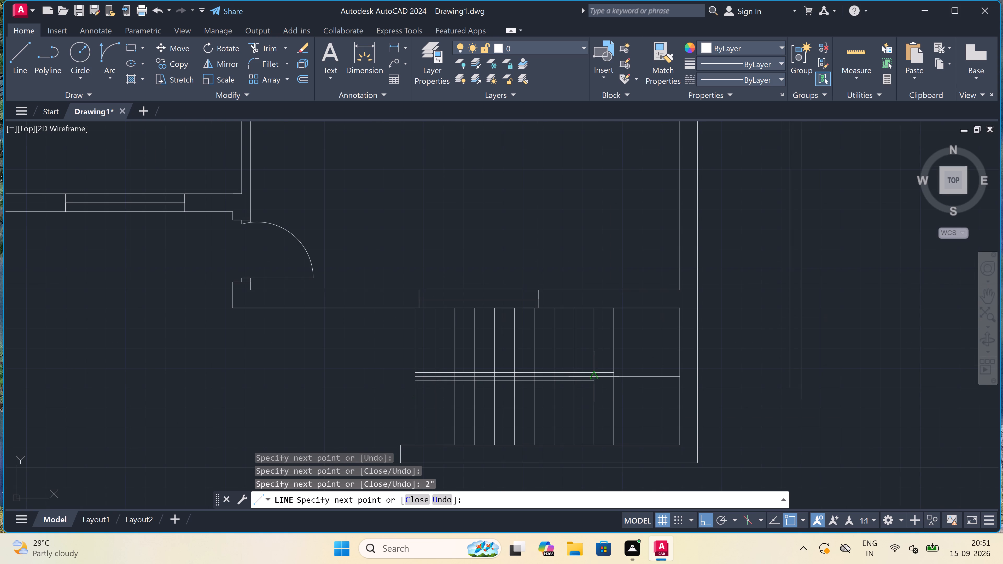
pyautogui.scroll(3, 617, 393)
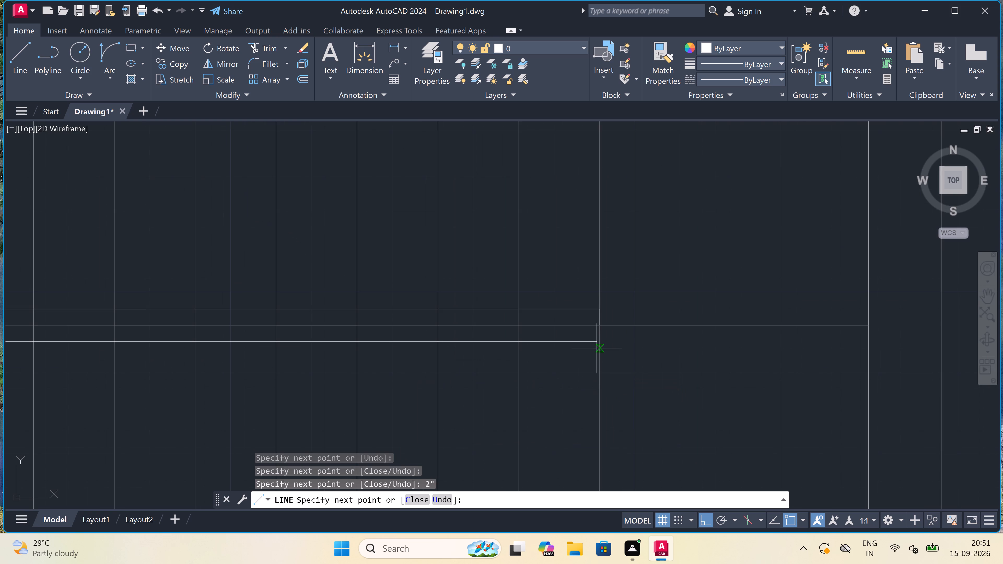
pyautogui.scroll(1, 601, 344)
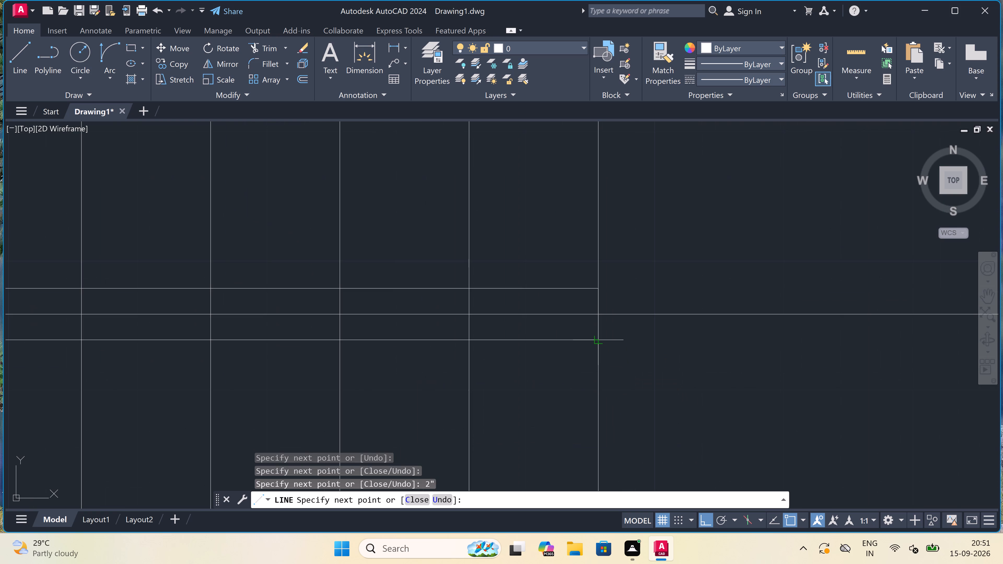
pyautogui.click(601, 343)
pyautogui.press('Escape')
# Trim the stair's middle line between the last tread and the extension's right inner wall line.
pyautogui.press('t')
pyautogui.press('r')
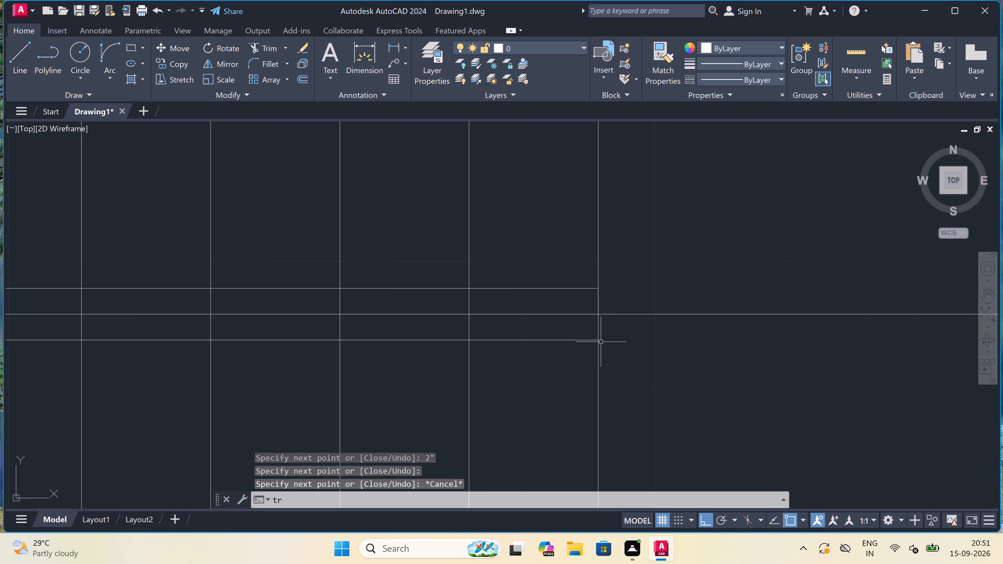
pyautogui.press('space')
pyautogui.moveTo(651, 340); pyautogui.dragTo(650, 330)
pyautogui.click(650, 289)
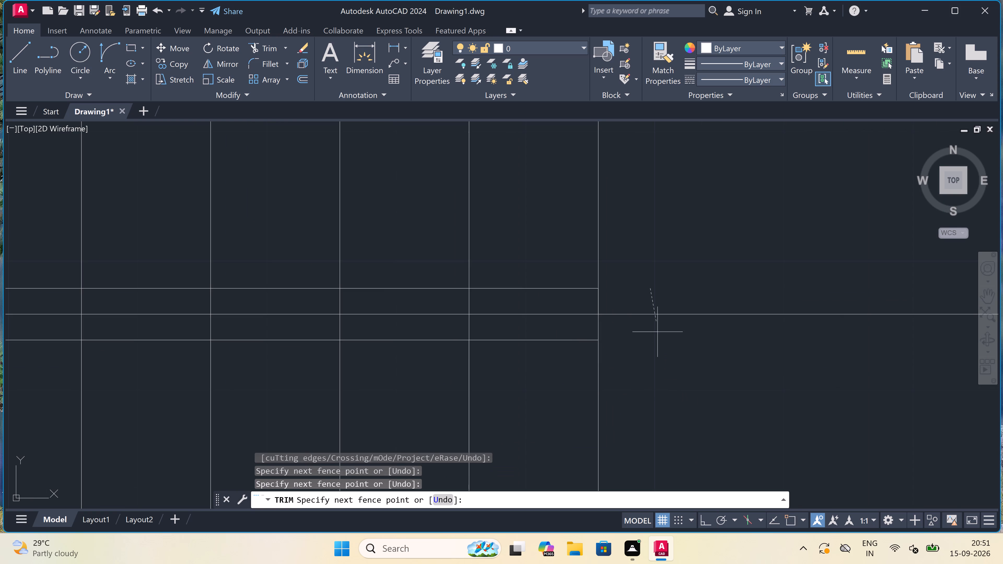
pyautogui.click(658, 374)
# Trim away the tread segments and the remaining middle line inside the stair divider.
pyautogui.click(552, 313)
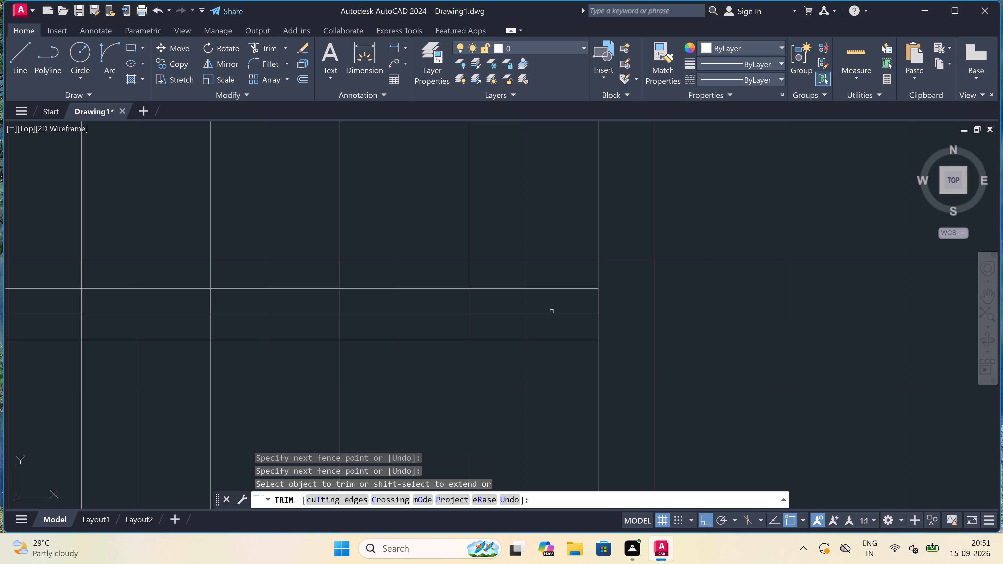
pyautogui.scroll(-2, 552, 313)
pyautogui.click(529, 310)
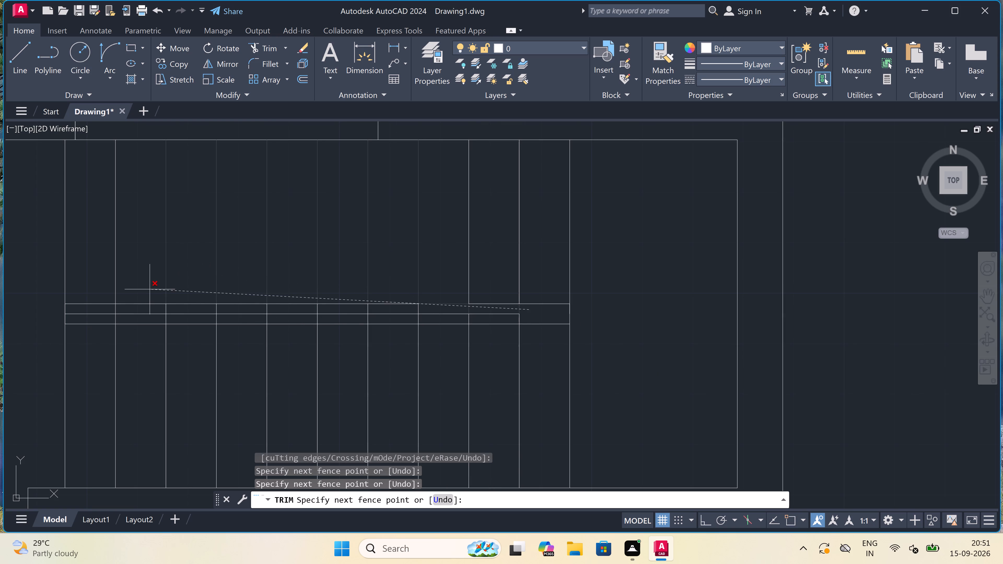
pyautogui.click(108, 313)
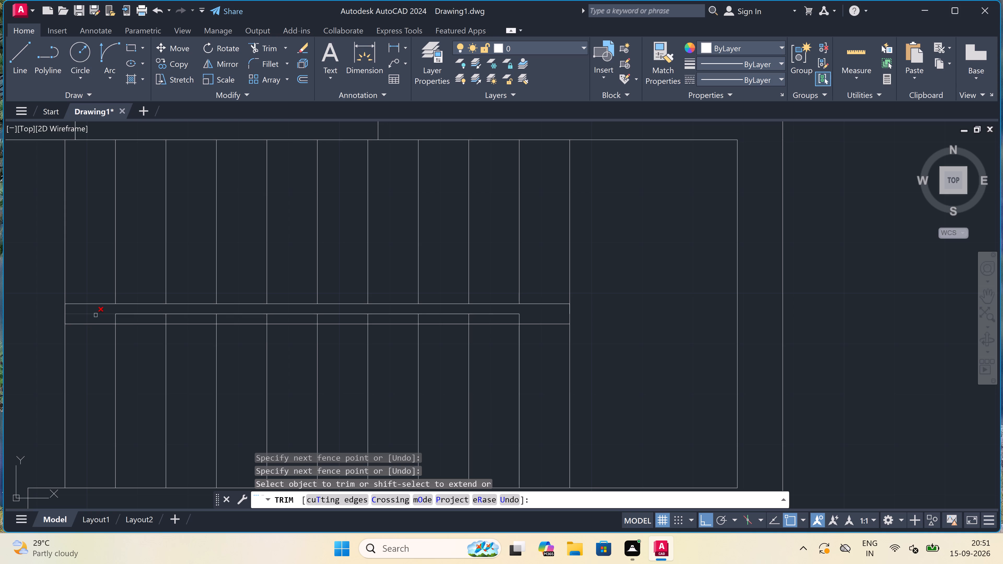
pyautogui.click(96, 315)
pyautogui.click(96, 315)
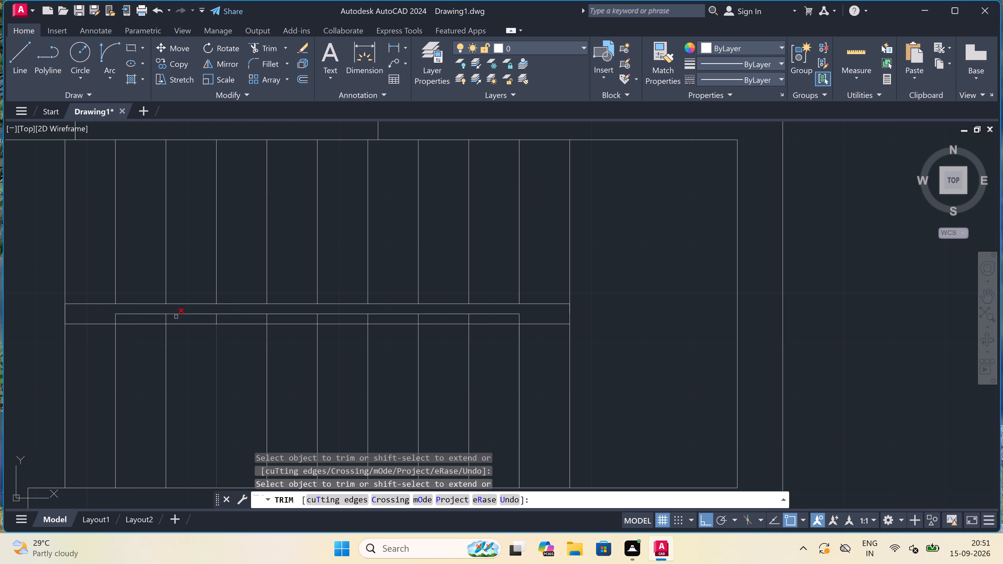
pyautogui.scroll(1, 103, 312)
pyautogui.click(103, 315)
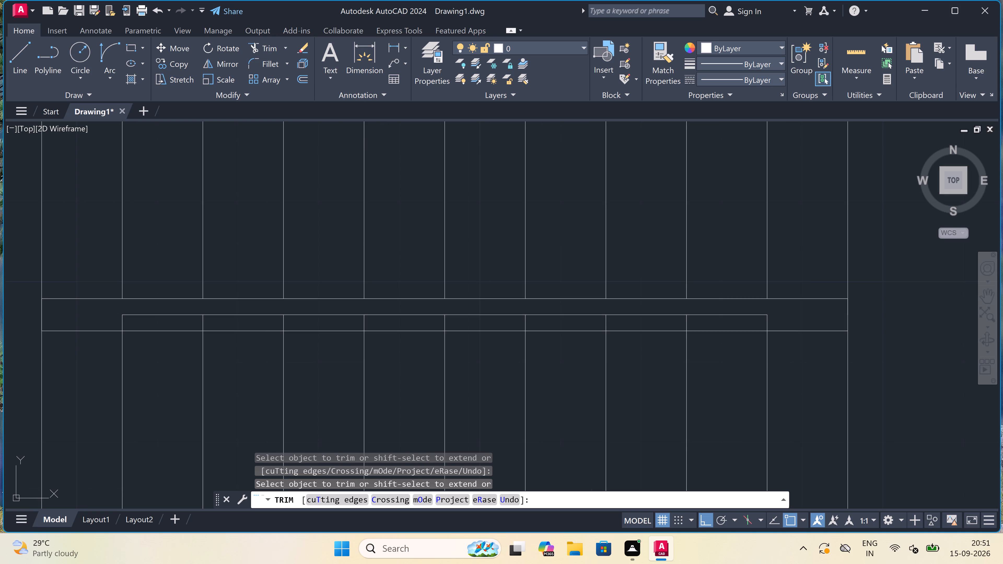
pyautogui.click(503, 320)
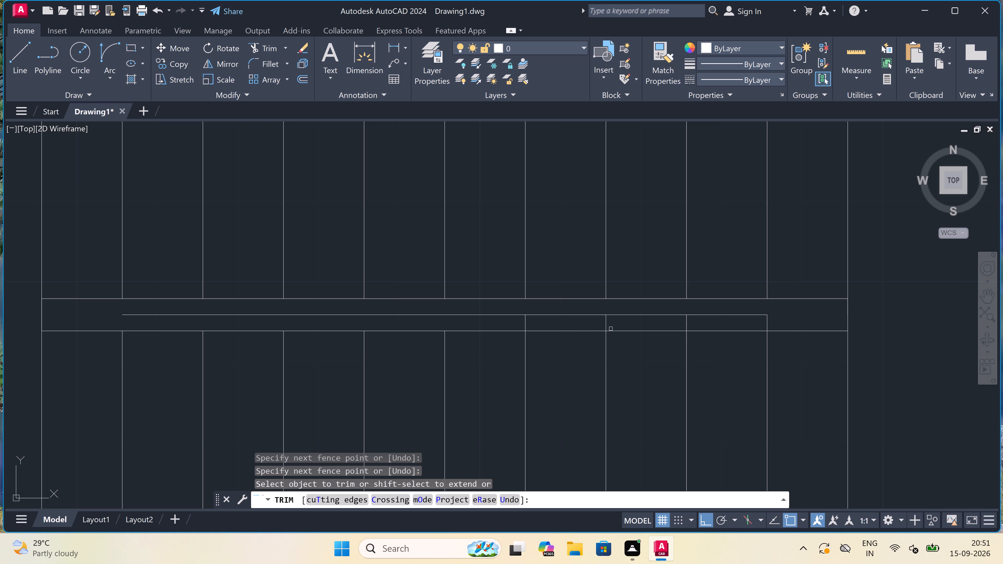
pyautogui.click(791, 319)
pyautogui.click(475, 316)
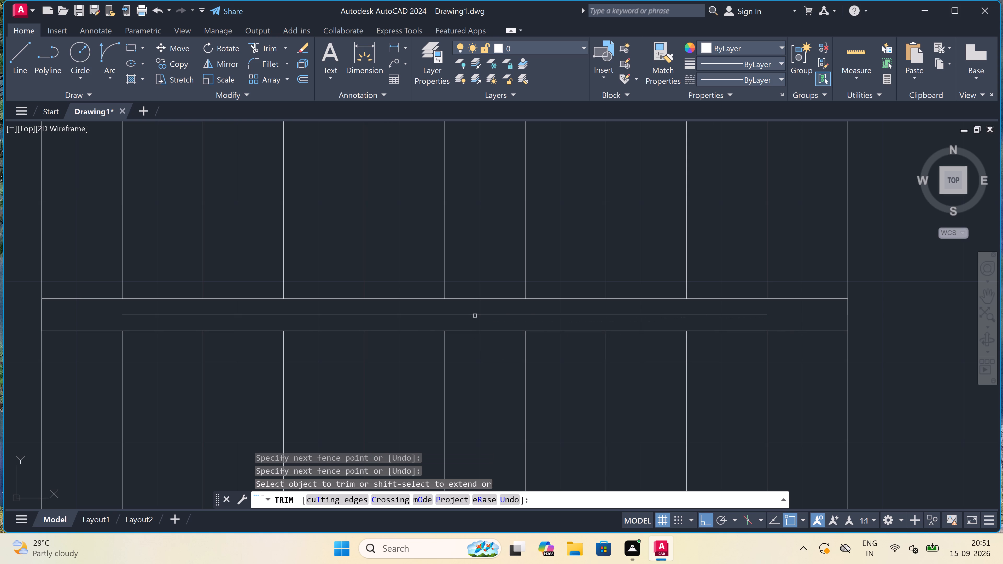
pyautogui.click(474, 314)
pyautogui.press('Escape')
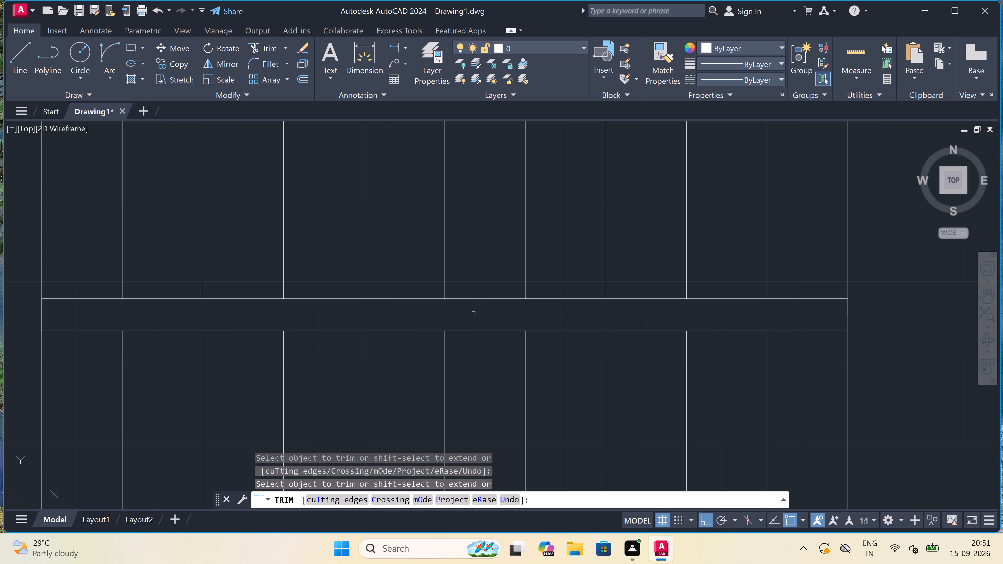
# Draw a U-shaped stair direction line through the lower flight, up across the landing and back into the upper flight.
pyautogui.scroll(-2, 474, 313)
pyautogui.press('l')
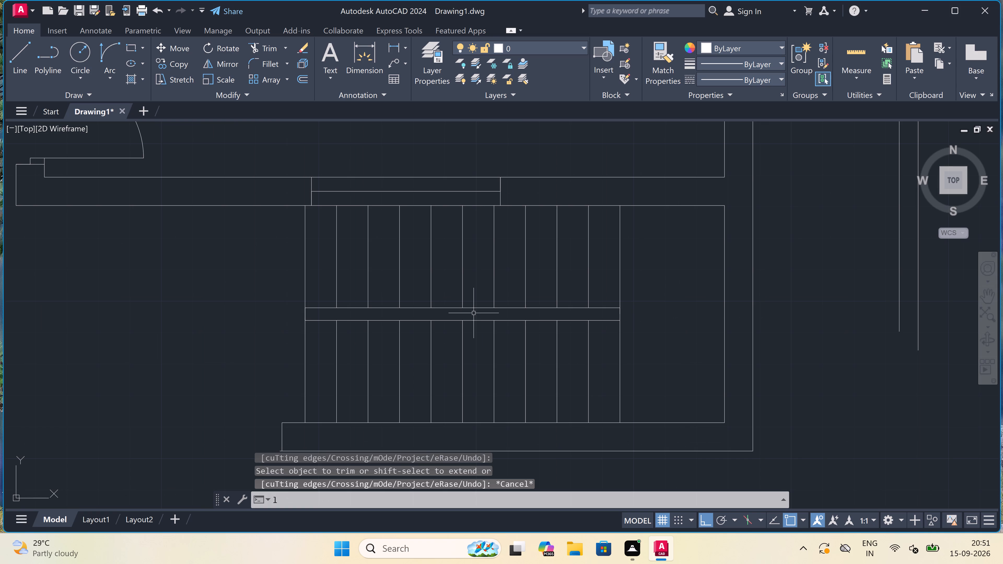
pyautogui.press('space')
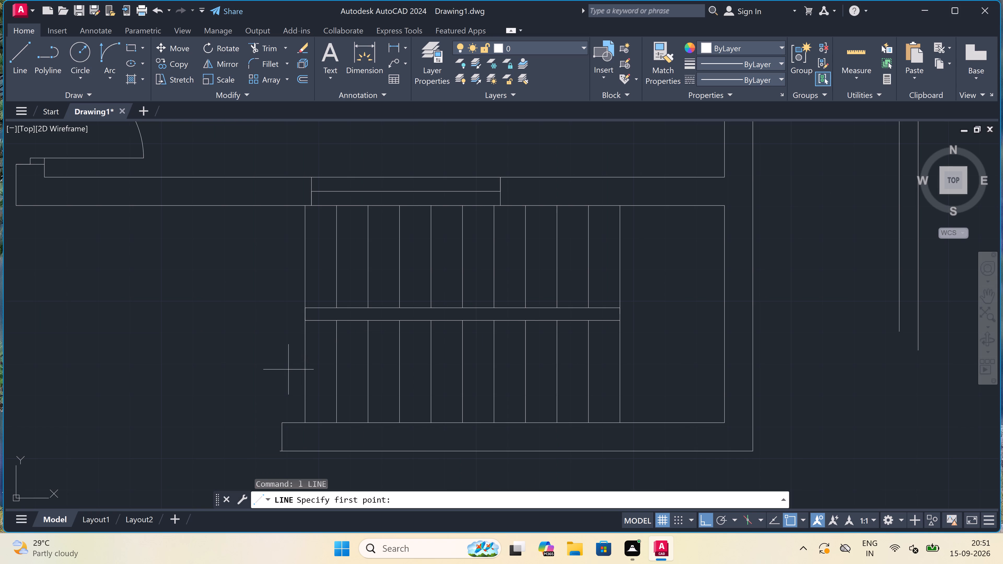
pyautogui.moveTo(288, 369); pyautogui.dragTo(294, 369)
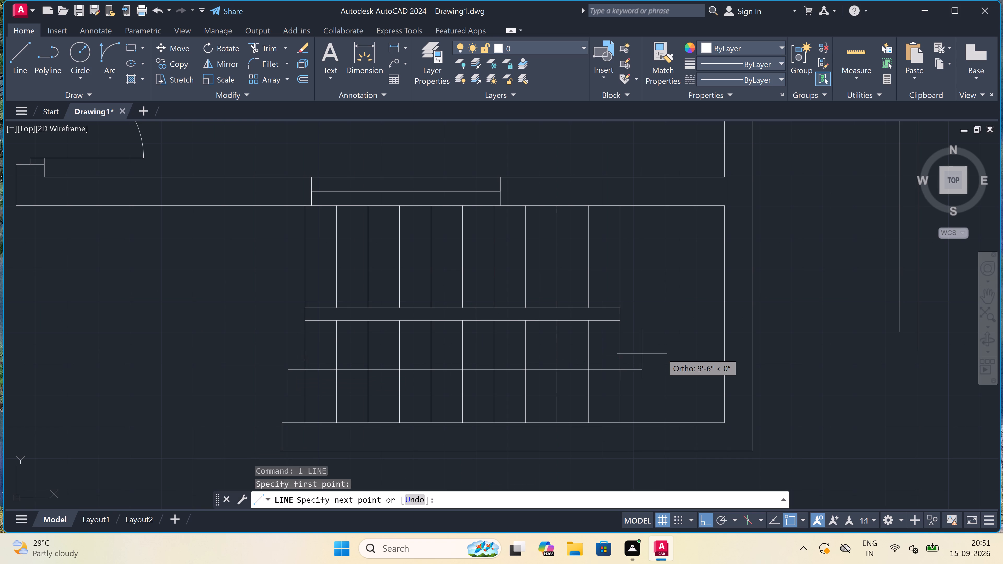
pyautogui.click(668, 366)
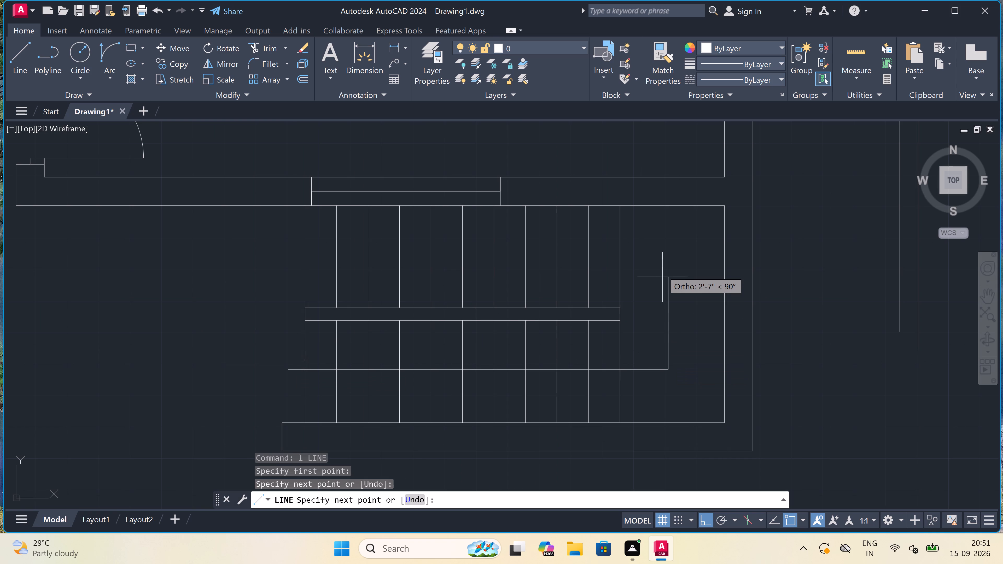
pyautogui.click(664, 250)
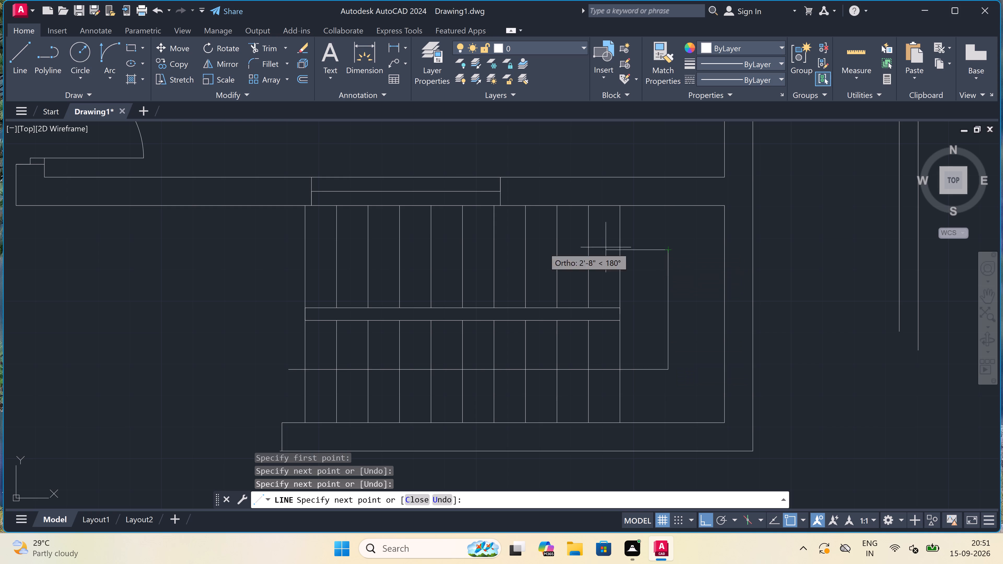
pyautogui.click(527, 249)
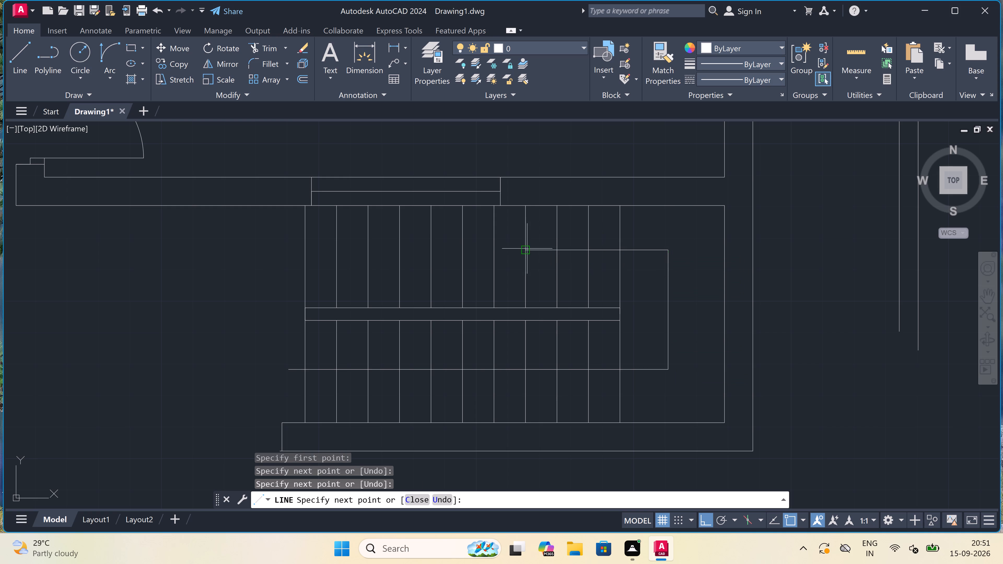
# Draw a triangular arrowhead one tread deep at the direction line's end in the upper flight, pointing left.
pyautogui.scroll(3, 527, 249)
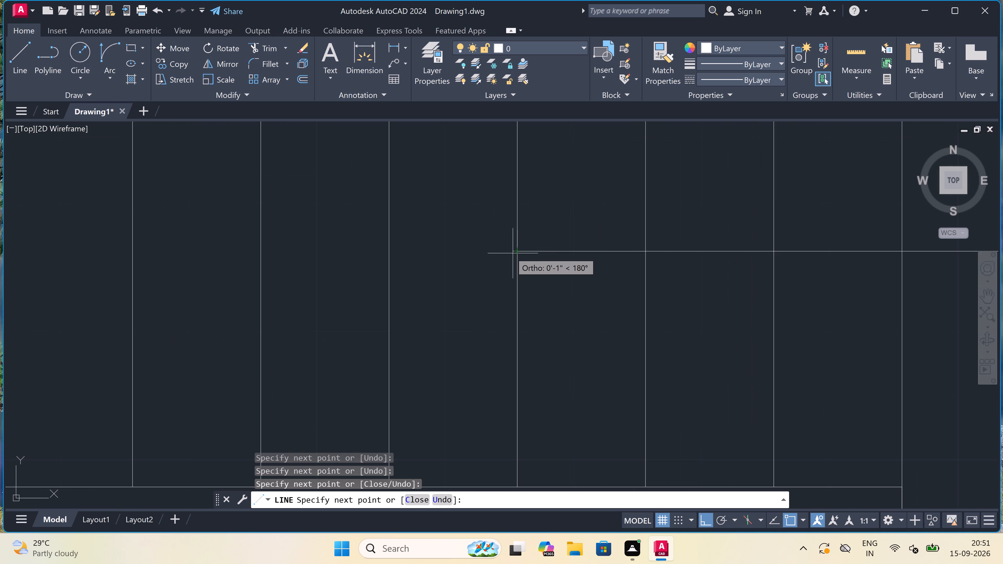
pyautogui.press('F8')
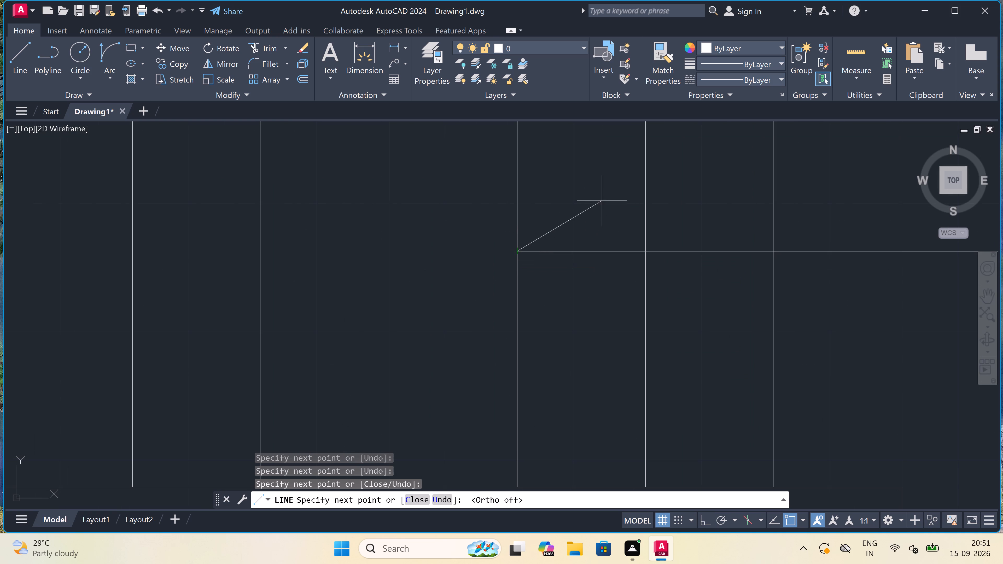
pyautogui.click(645, 181)
pyautogui.press('F8')
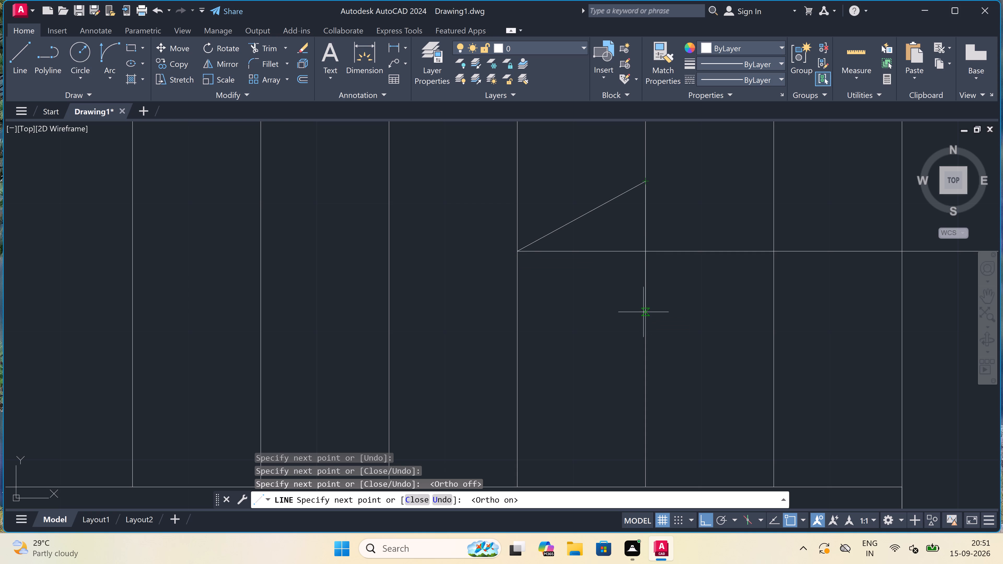
pyautogui.click(645, 313)
pyautogui.press('F8')
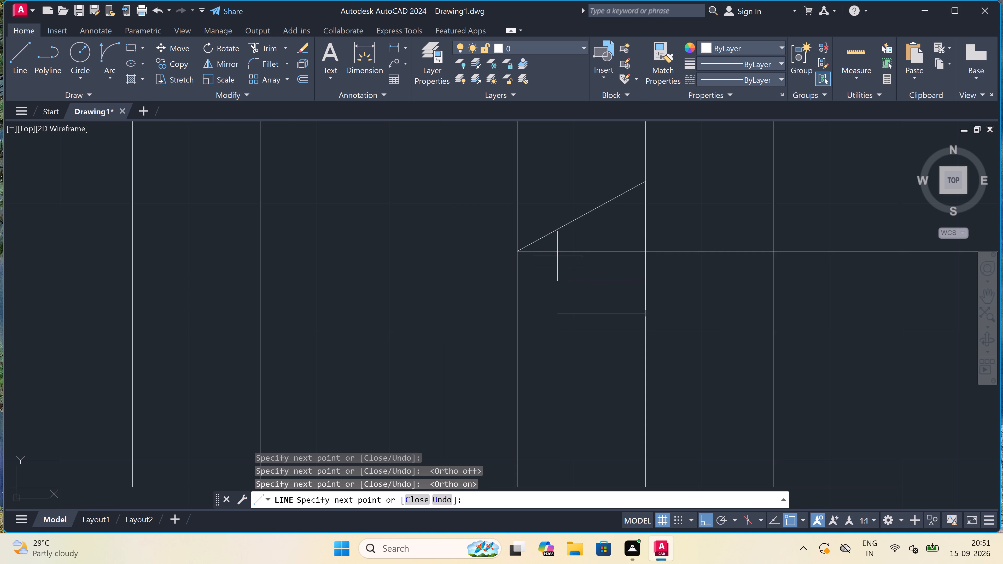
pyautogui.click(520, 252)
pyautogui.press('Escape')
# Trim the portion of the direction line that lies inside the arrowhead.
pyautogui.press('t')
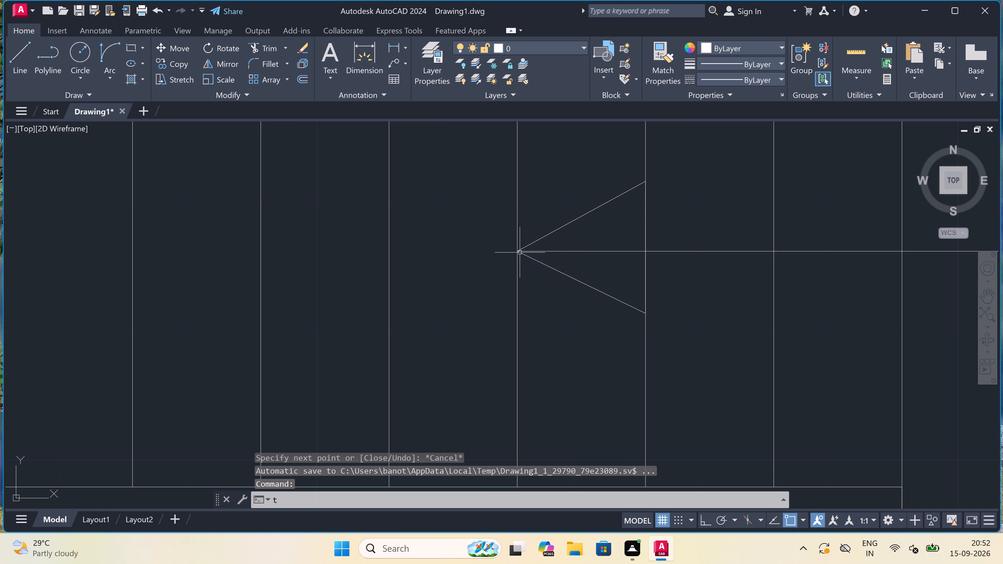
pyautogui.press('r')
pyautogui.press('space')
pyautogui.moveTo(600, 249); pyautogui.dragTo(600, 252)
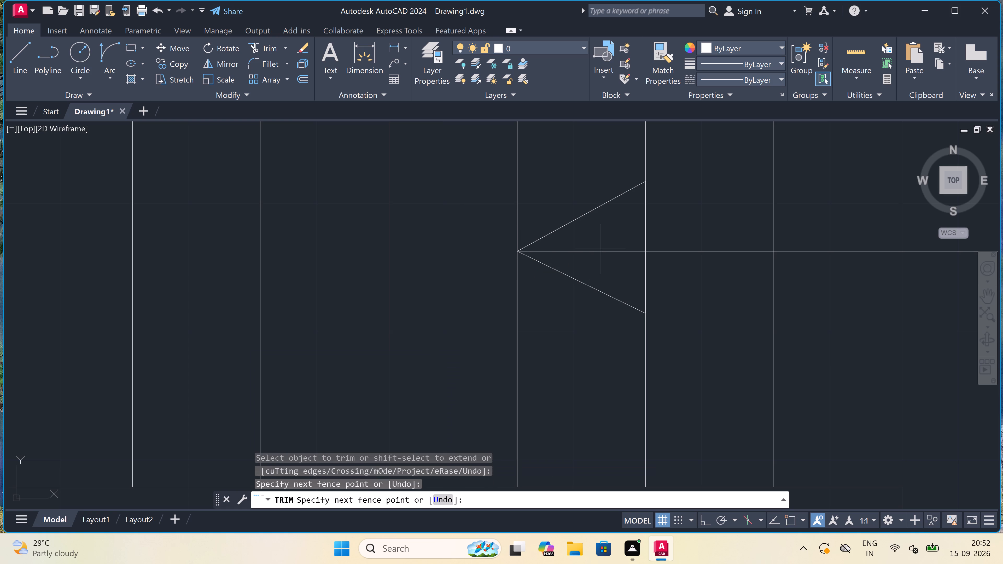
pyautogui.click(599, 258)
pyautogui.press('Escape')
# Offset the extension's bottom outer wall line 3'10" downward.
pyautogui.scroll(-3, 591, 246)
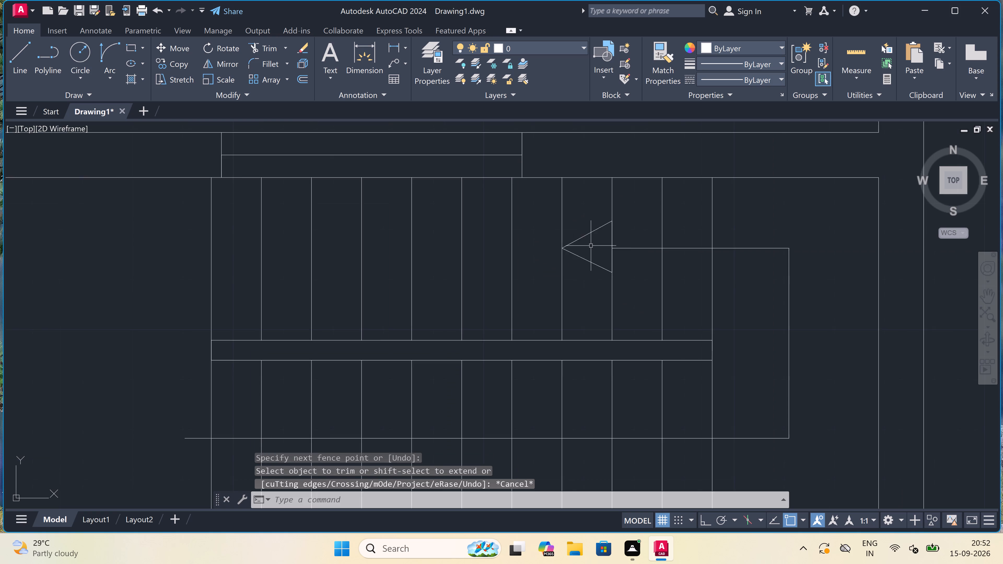
pyautogui.scroll(-7, 591, 246)
pyautogui.scroll(2, 591, 244)
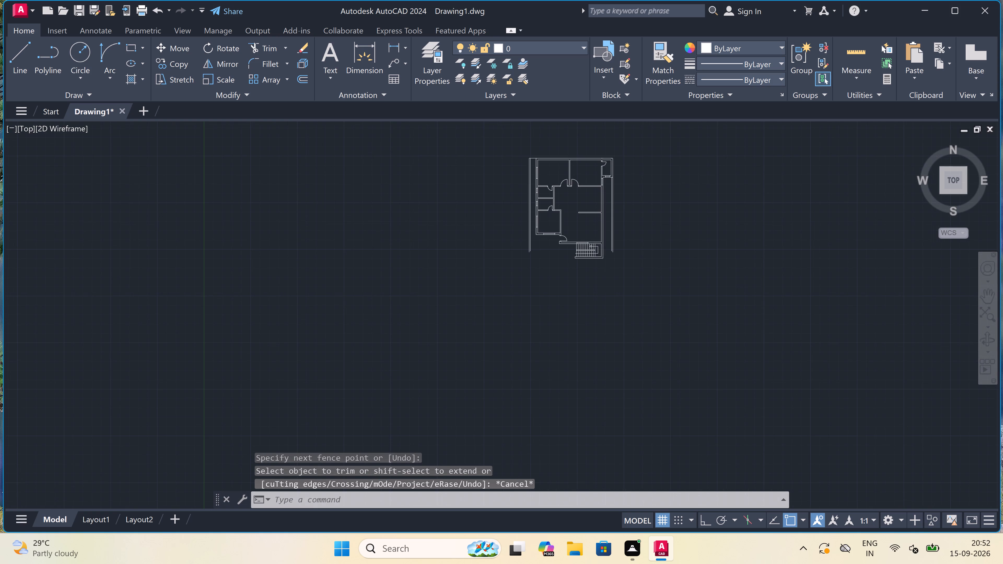
pyautogui.scroll(1, 591, 244)
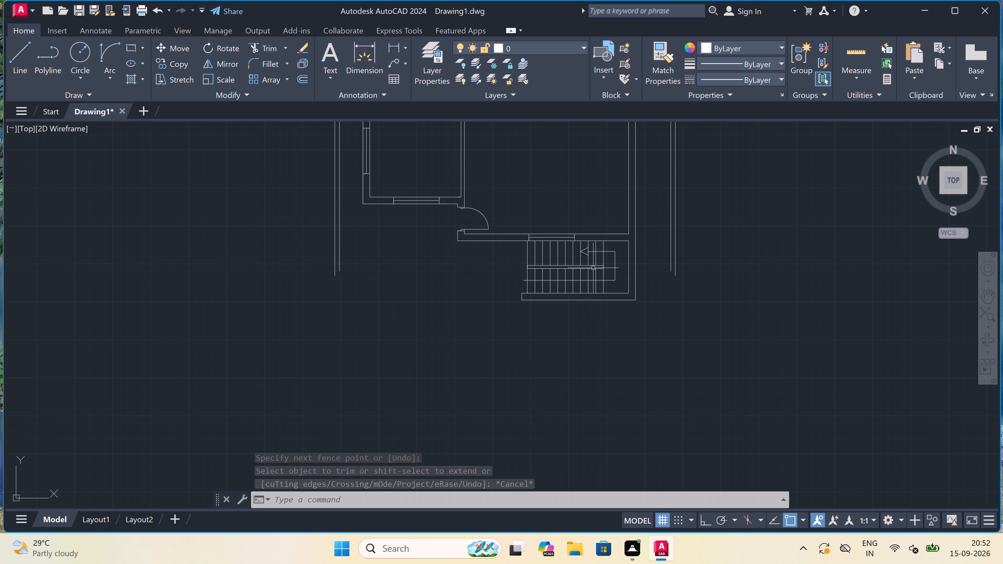
pyautogui.press('o')
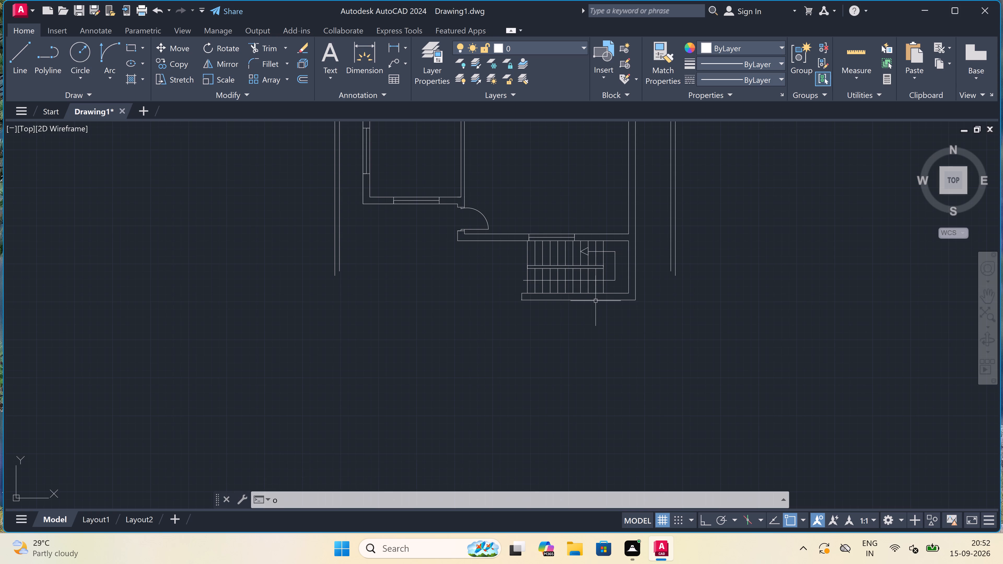
pyautogui.press('space')
pyautogui.moveTo(598, 301); pyautogui.dragTo(598, 316)
pyautogui.write('3\'10"')
pyautogui.press('space')
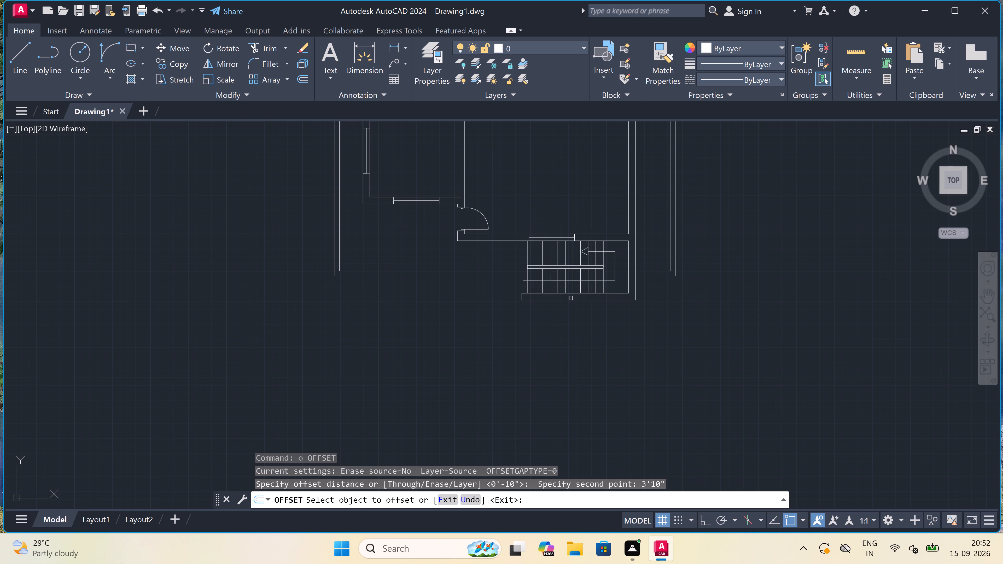
pyautogui.moveTo(570, 299); pyautogui.dragTo(570, 302)
pyautogui.click(570, 327)
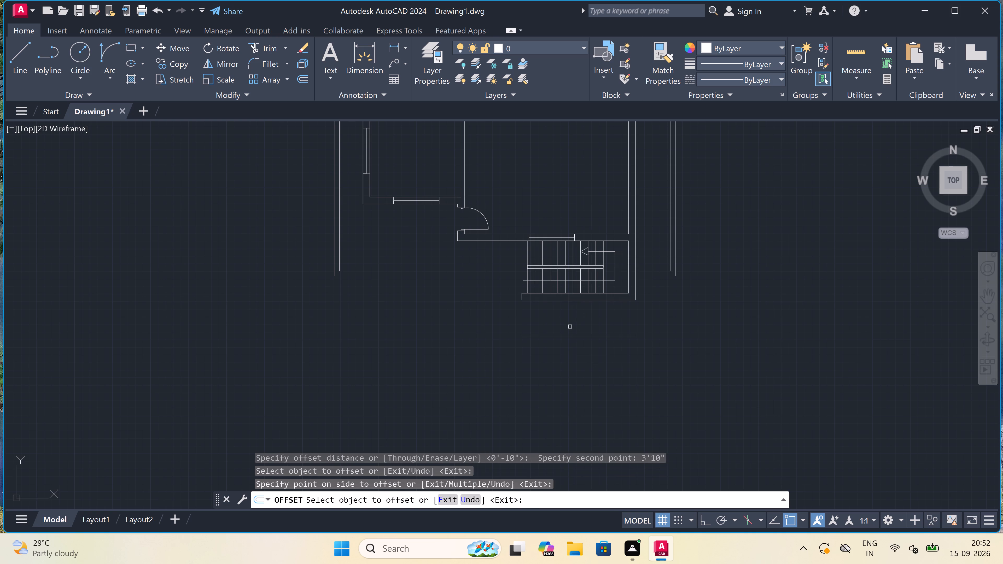
pyautogui.press('Escape')
# Start a downward offset of the new line below the extension.
pyautogui.scroll(2, 570, 327)
pyautogui.press('space')
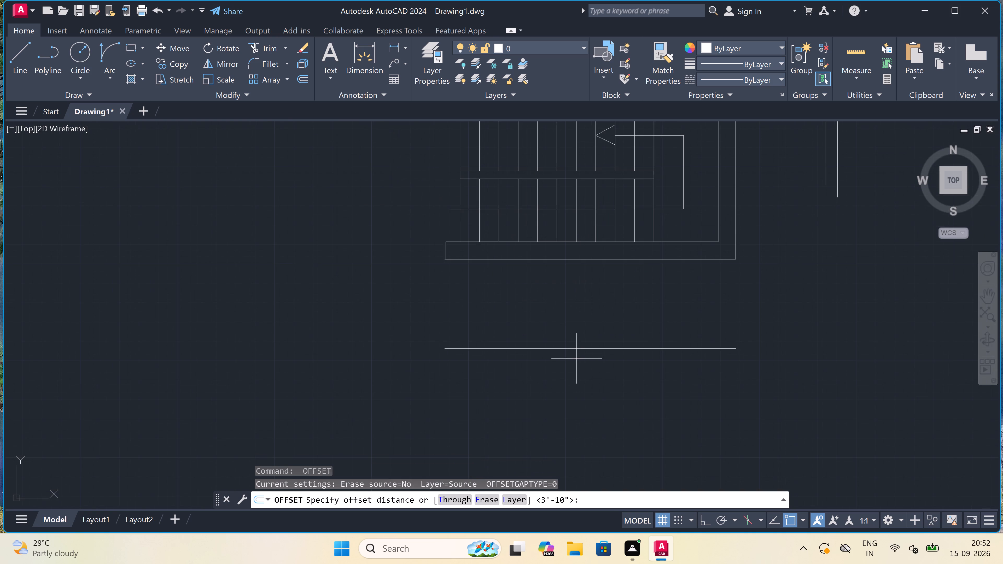
pyautogui.moveTo(576, 352); pyautogui.dragTo(578, 380)
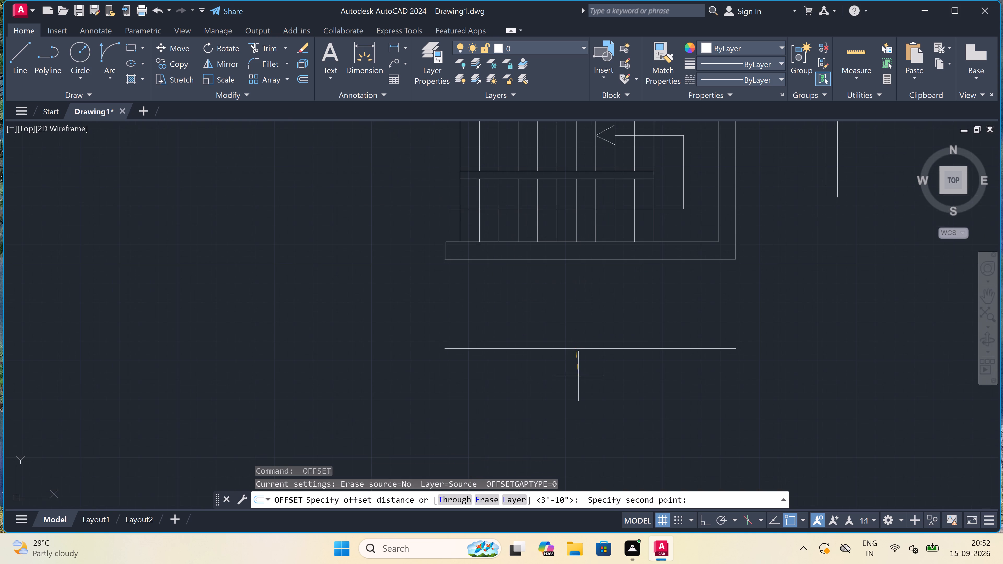
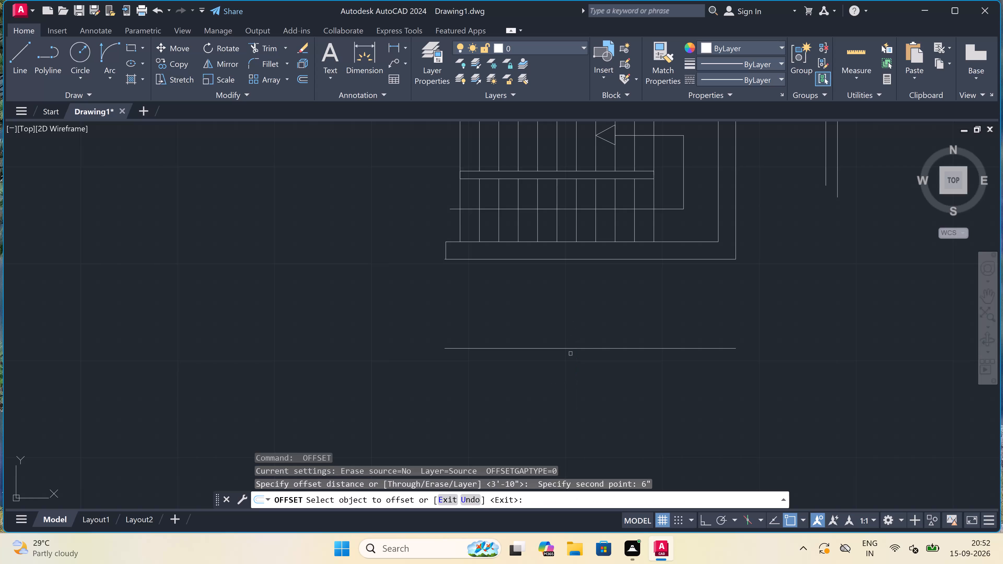
# Offset the front boundary line below the staircase extension 6" downward to form the boundary wall's second face.
pyautogui.moveTo(568, 349); pyautogui.dragTo(568, 352)
pyautogui.click(559, 371)
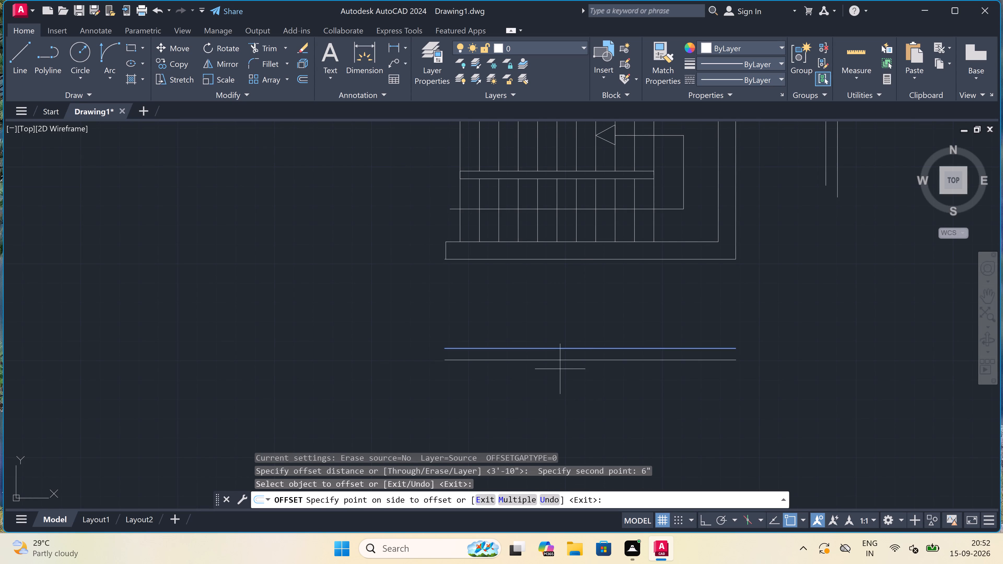
pyautogui.press('Escape')
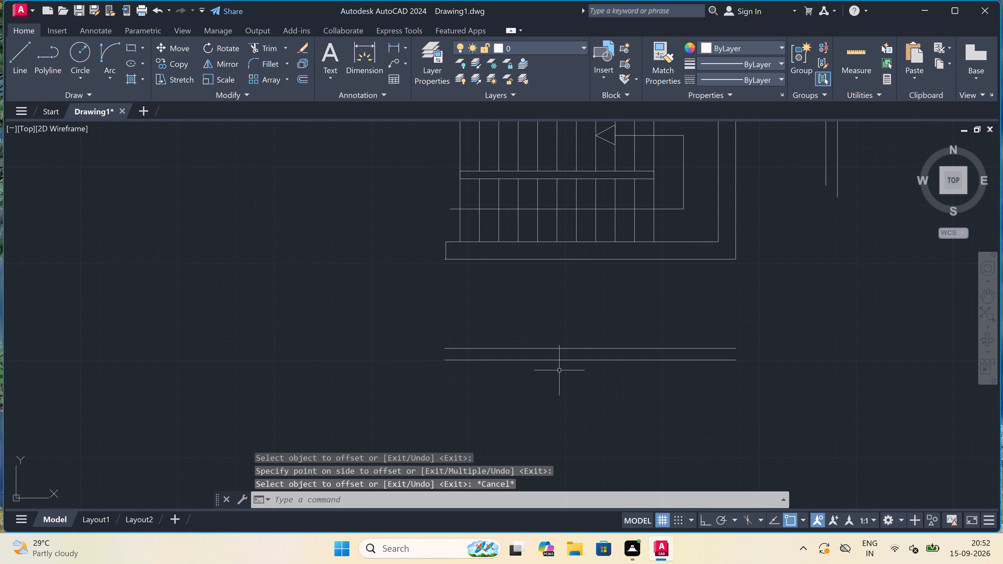
# Fillet the inner and outer front boundary lines to the matching right boundary wall lines with square corners, radius 0.
pyautogui.scroll(-1, 560, 371)
pyautogui.press('f')
pyautogui.press('space')
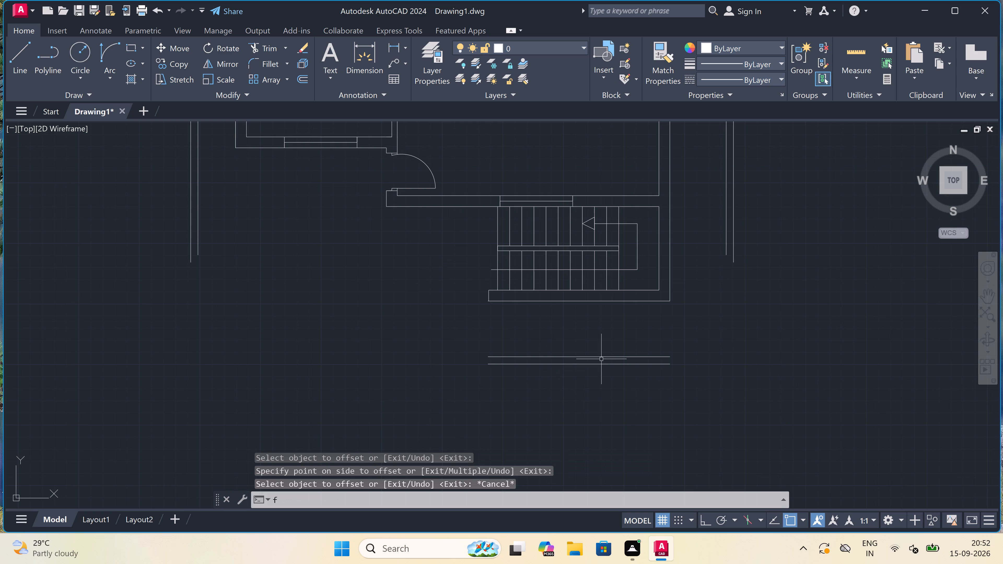
pyautogui.click(622, 356)
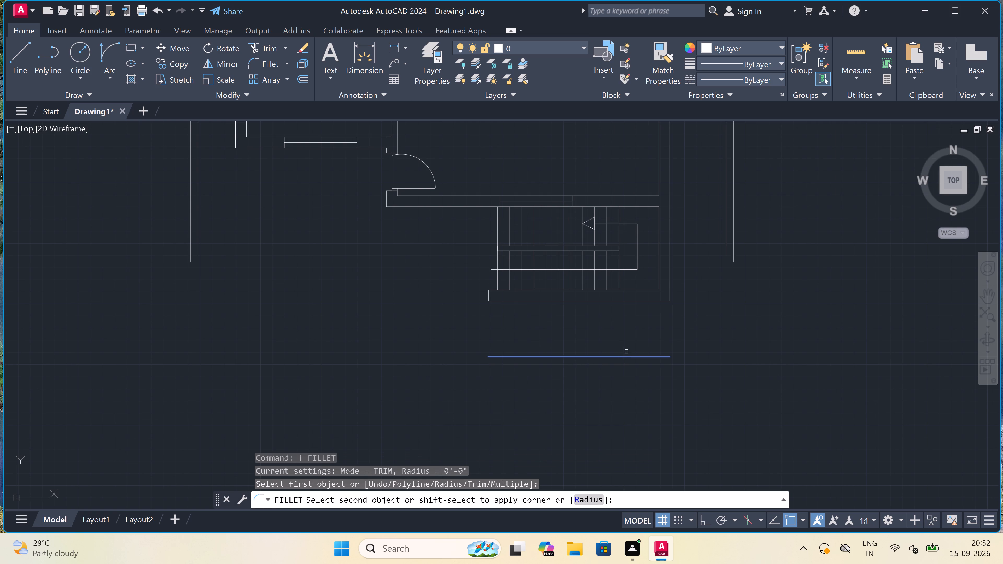
pyautogui.click(727, 240)
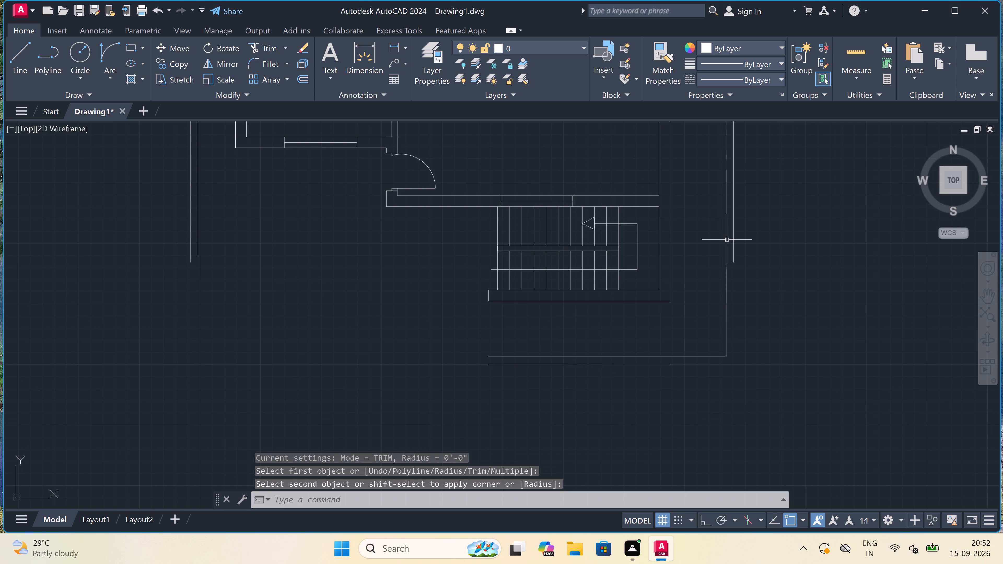
pyautogui.press('space')
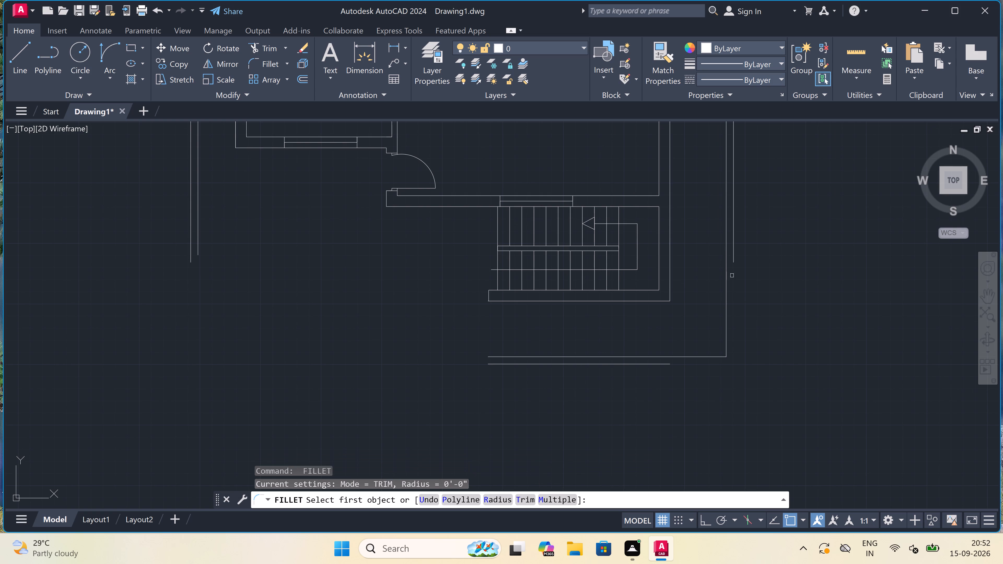
pyautogui.click(732, 261)
pyautogui.click(655, 366)
# Fillet the inner and outer front boundary lines to the matching left boundary wall lines with square corners, radius 0.
pyautogui.press('space')
pyautogui.click(197, 247)
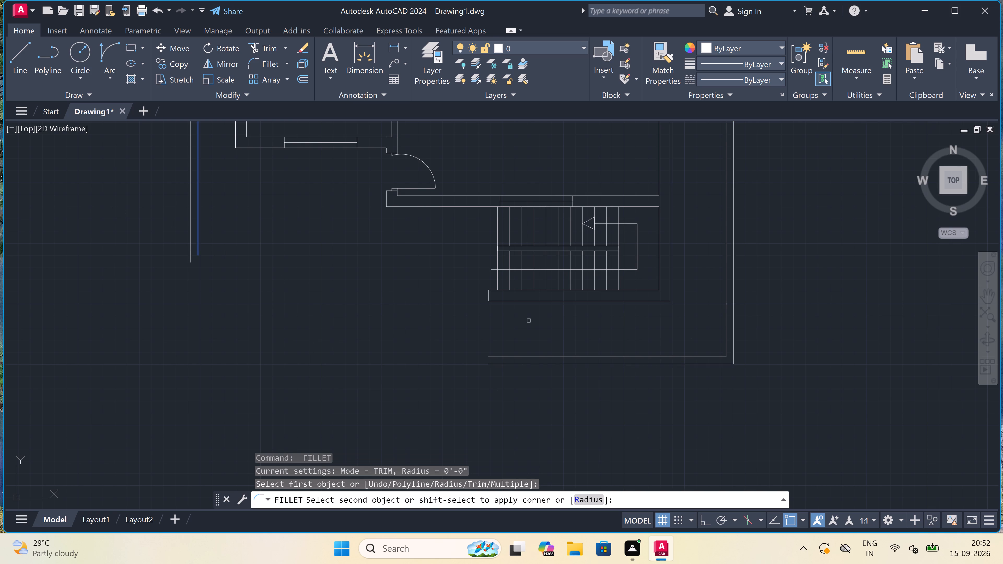
pyautogui.click(547, 358)
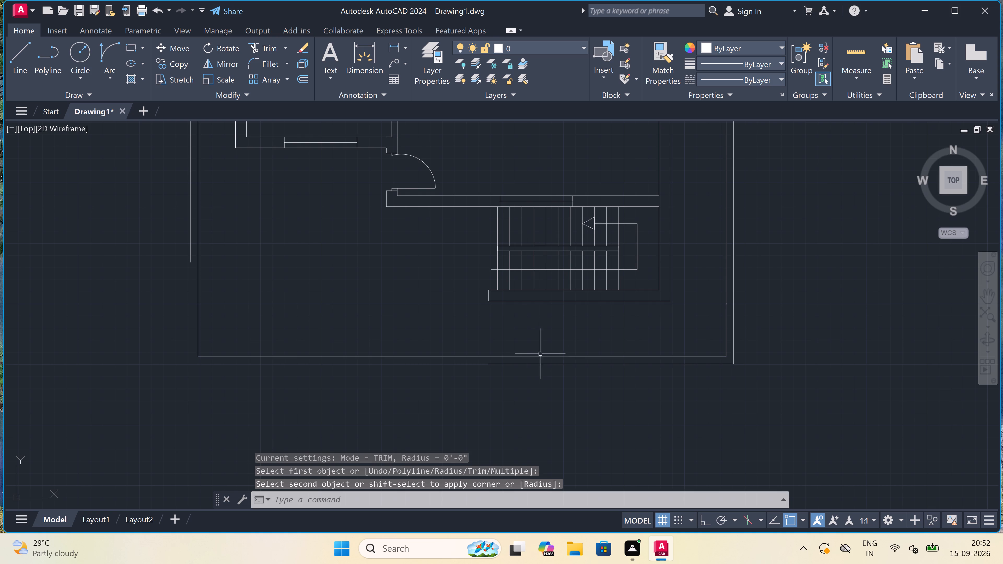
pyautogui.press('space')
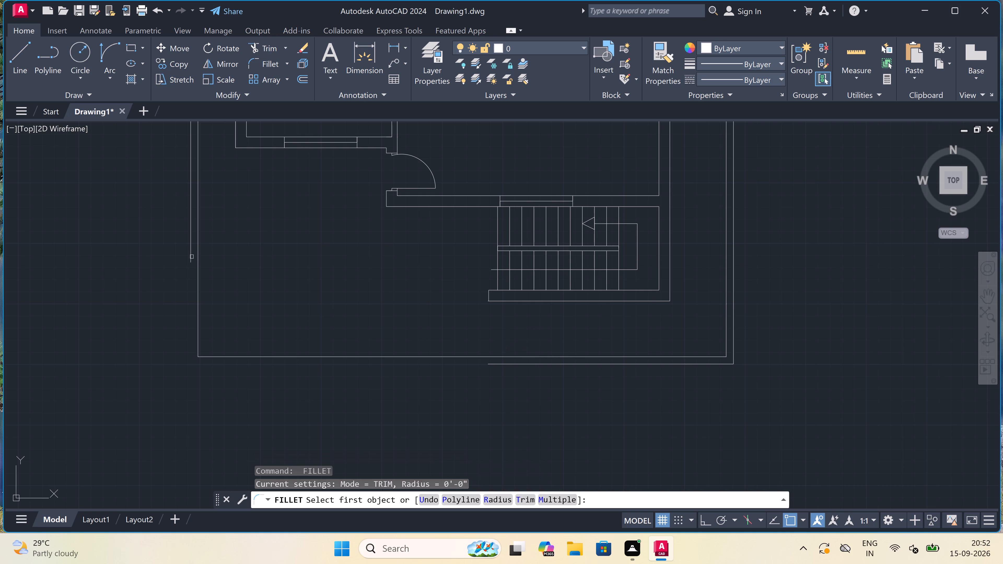
pyautogui.click(191, 257)
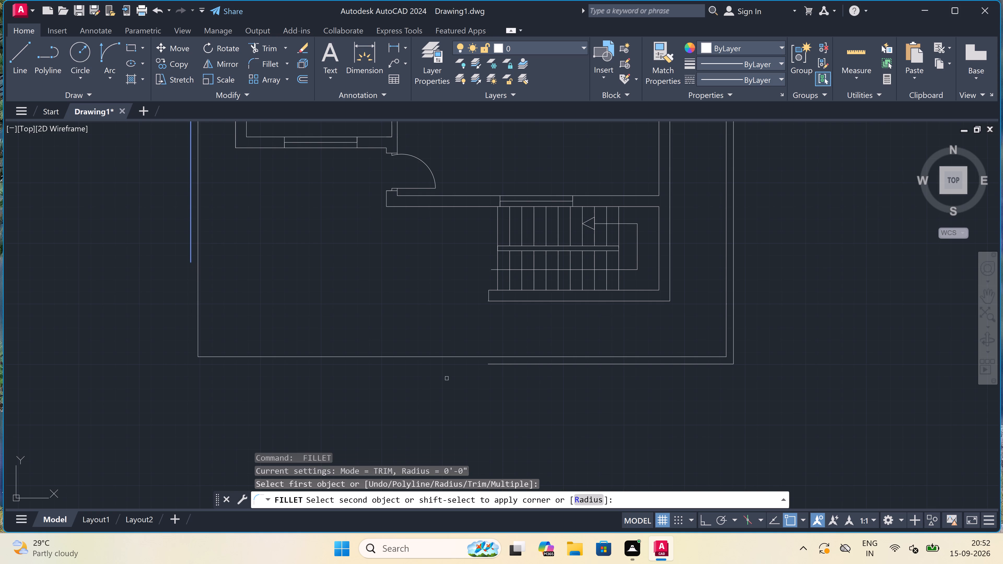
pyautogui.click(501, 364)
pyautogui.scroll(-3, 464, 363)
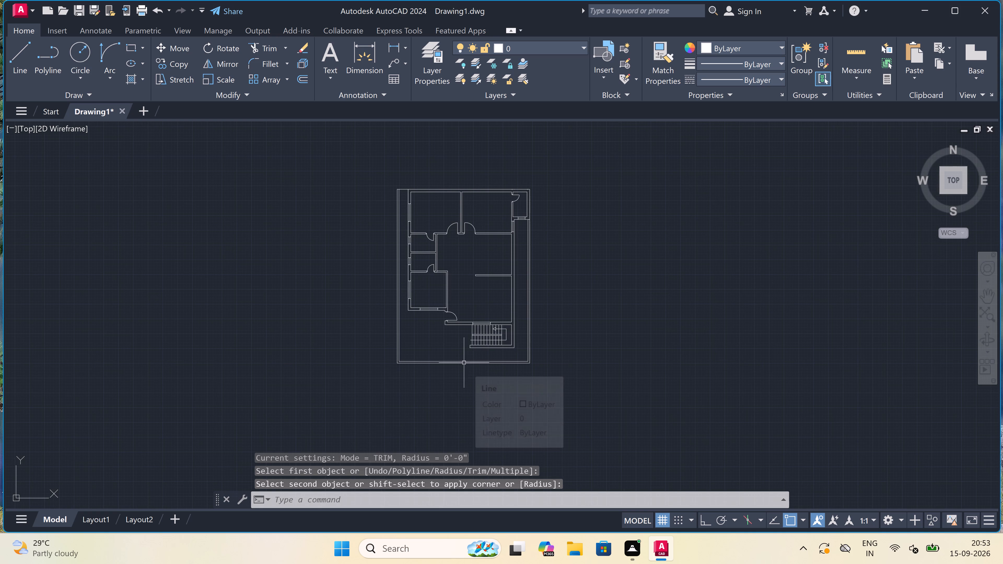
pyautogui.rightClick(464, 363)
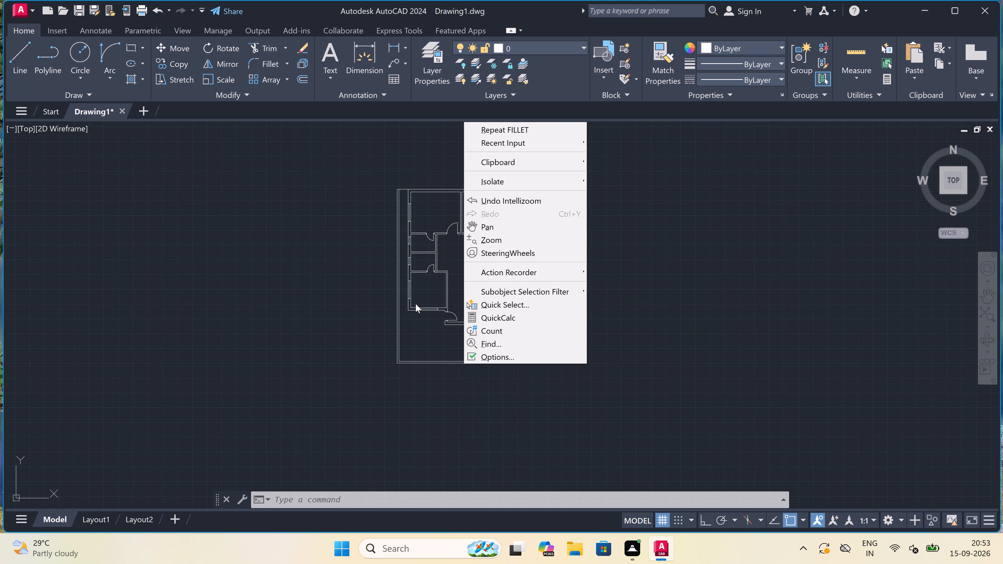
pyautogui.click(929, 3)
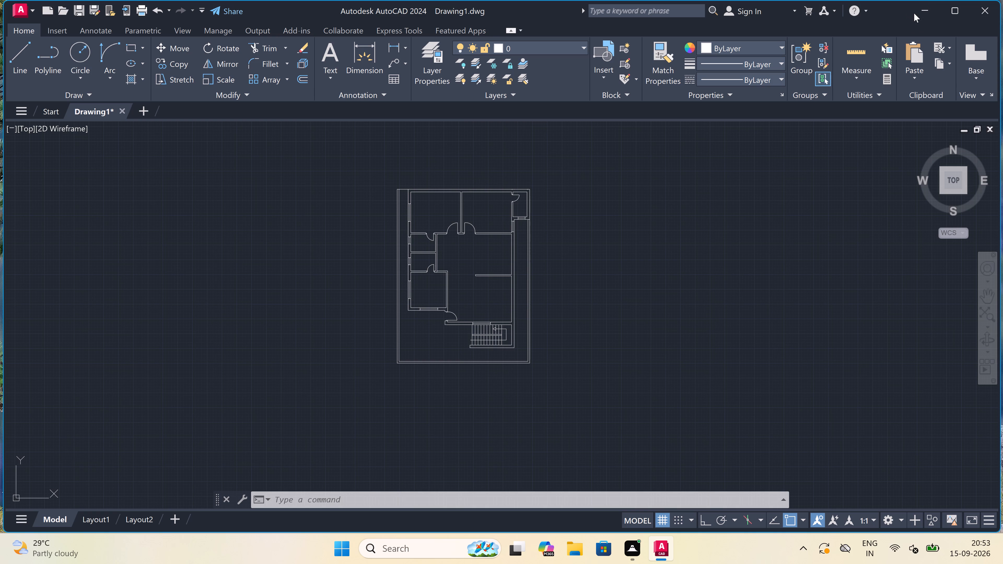
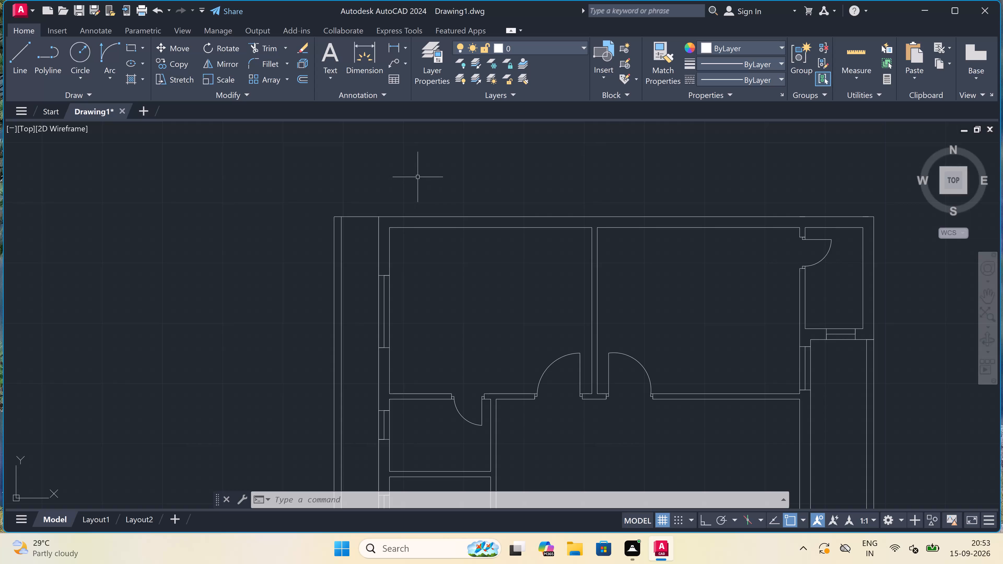
# Add a two-line multiline text label reading BEDROOM-1 and 14'0"X11'6" inside the upper-left room of the plan.
pyautogui.write('mt')
pyautogui.press('space')
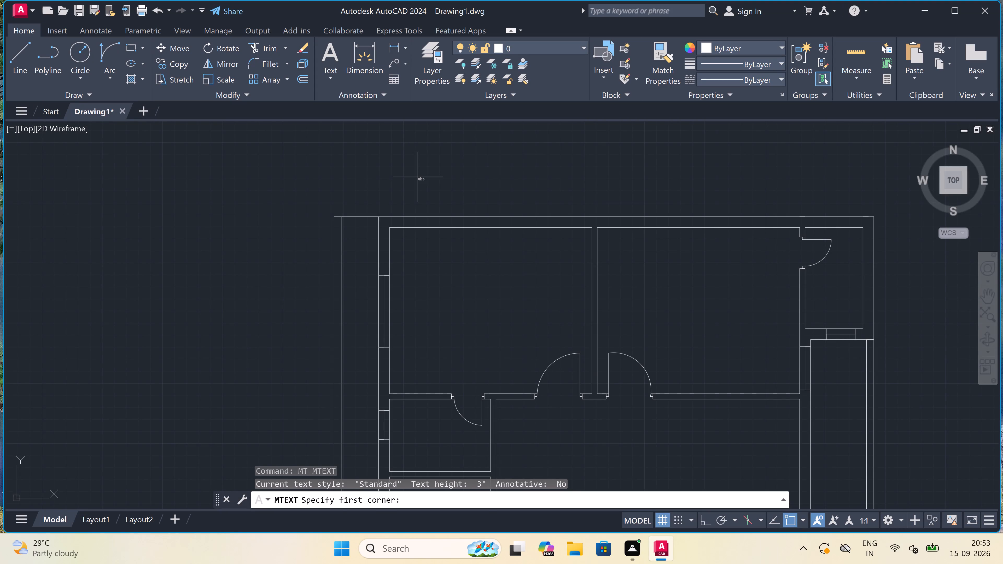
pyautogui.scroll(-1, 409, 189)
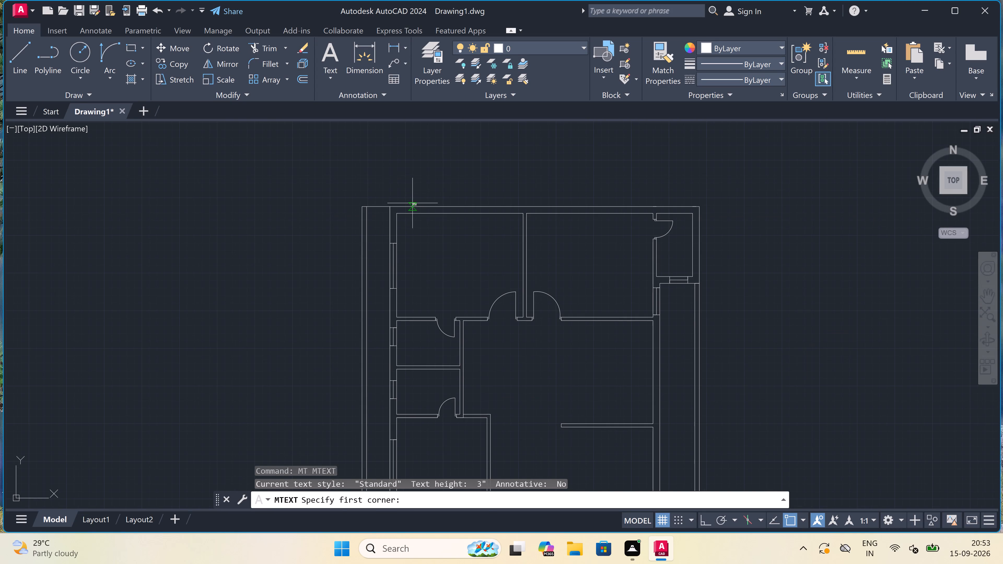
pyautogui.scroll(1, 427, 298)
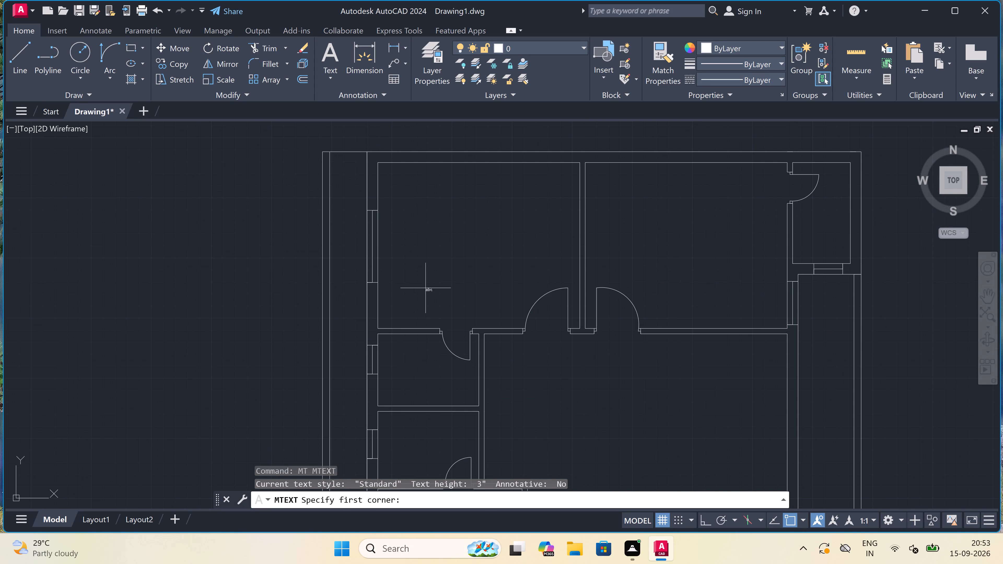
pyautogui.click(419, 277)
pyautogui.click(639, 319)
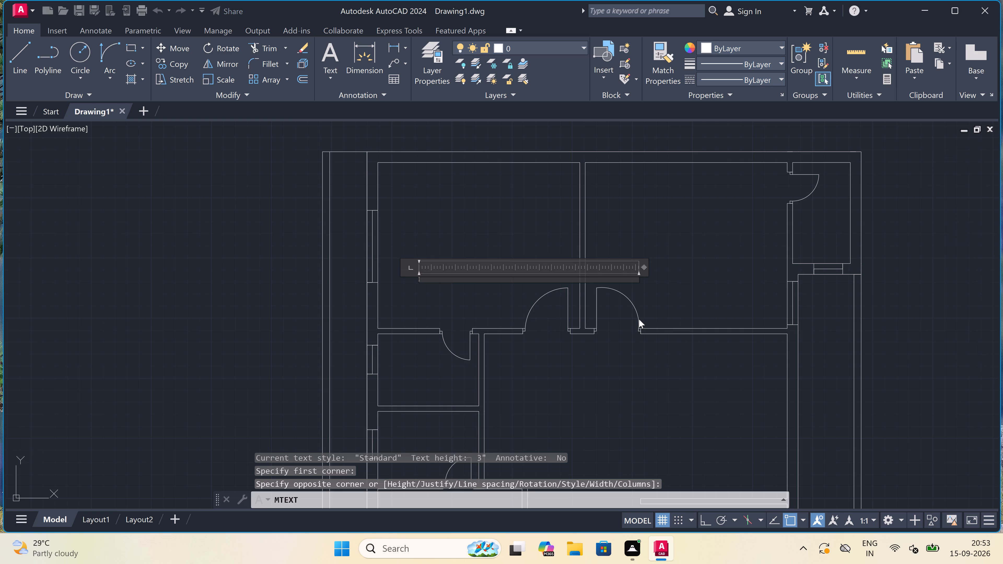
pyautogui.scroll(2, 541, 229)
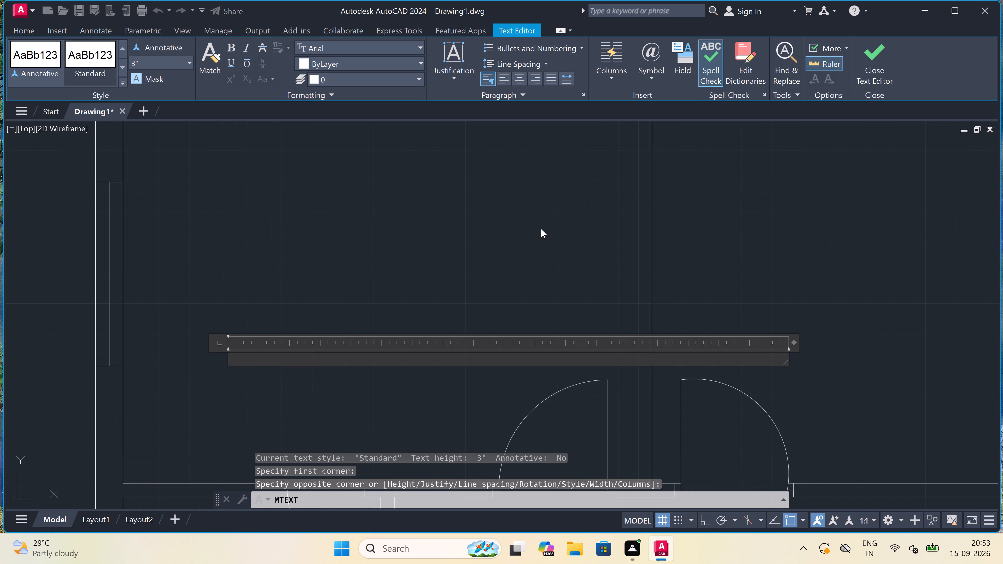
pyautogui.write('be')
pyautogui.press('BackSpace')
pyautogui.press('BackSpace')
pyautogui.press('BackSpace')
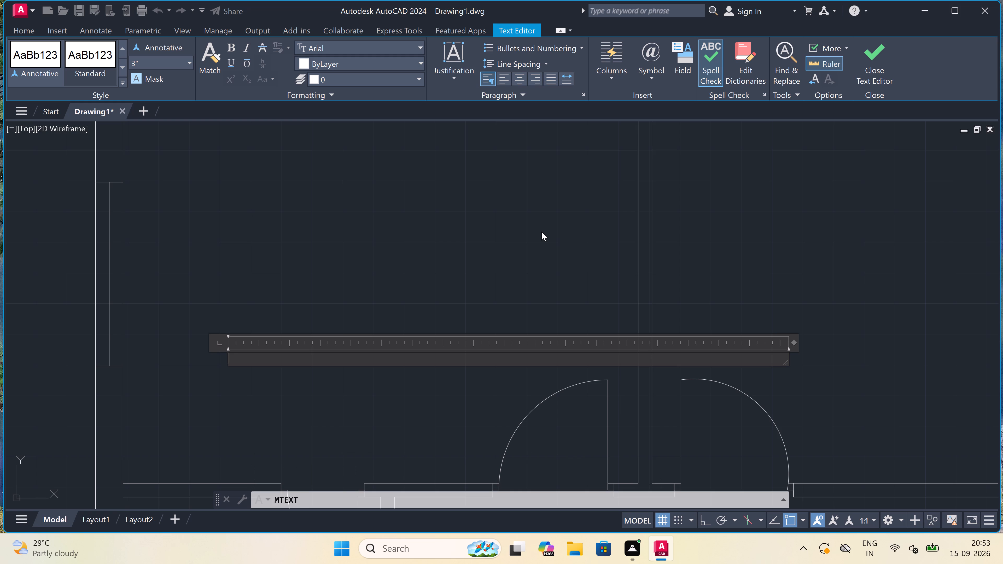
pyautogui.write('BE')
pyautogui.write('DROOM')
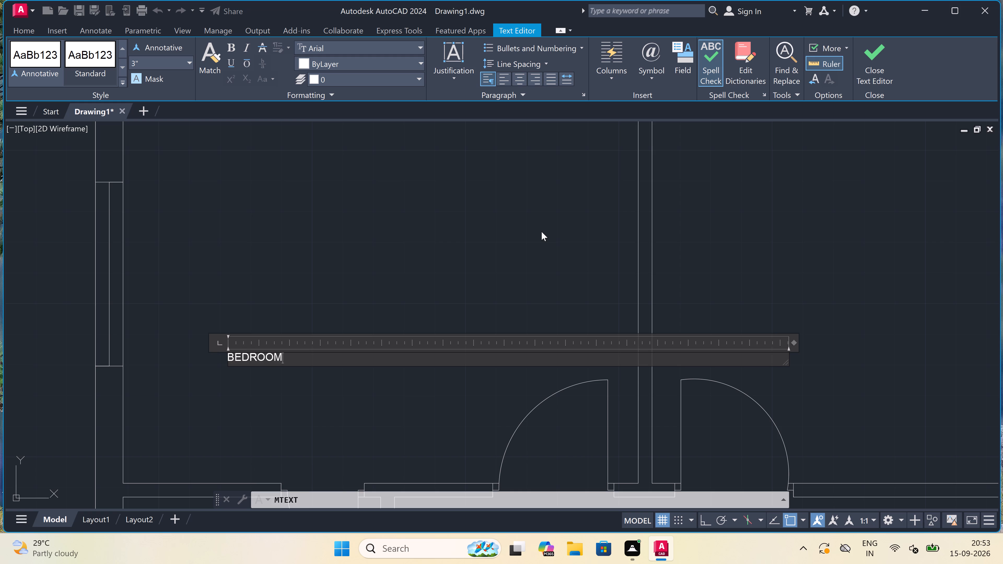
pyautogui.write('-1')
pyautogui.press('Return')
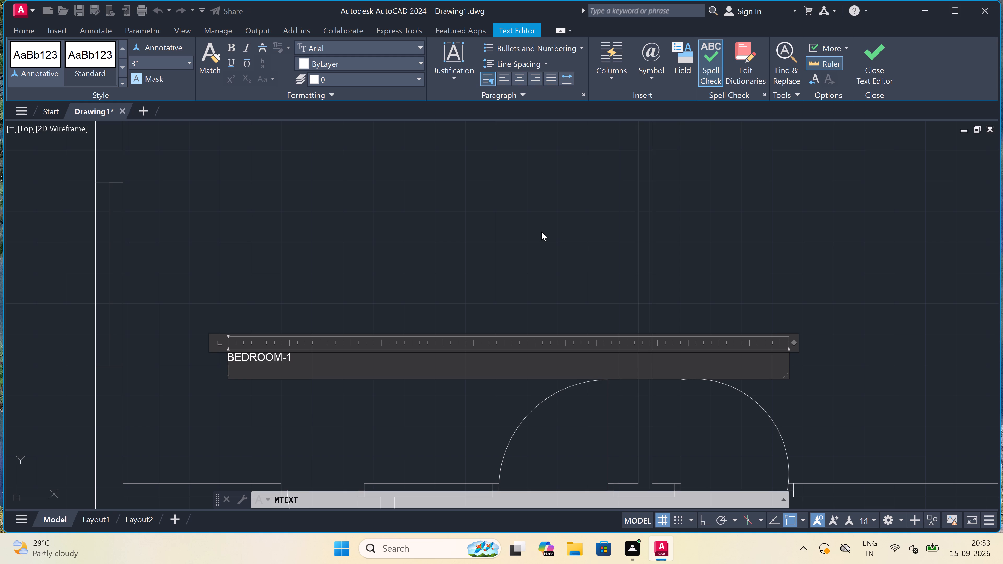
pyautogui.press('1')
pyautogui.press('4')
pyautogui.write('\'0"X')
pyautogui.write('11')
pyautogui.press("'")
pyautogui.press('6')
pyautogui.hotkey('shift', '"')
pyautogui.moveTo(195, 417); pyautogui.dragTo(211, 409)
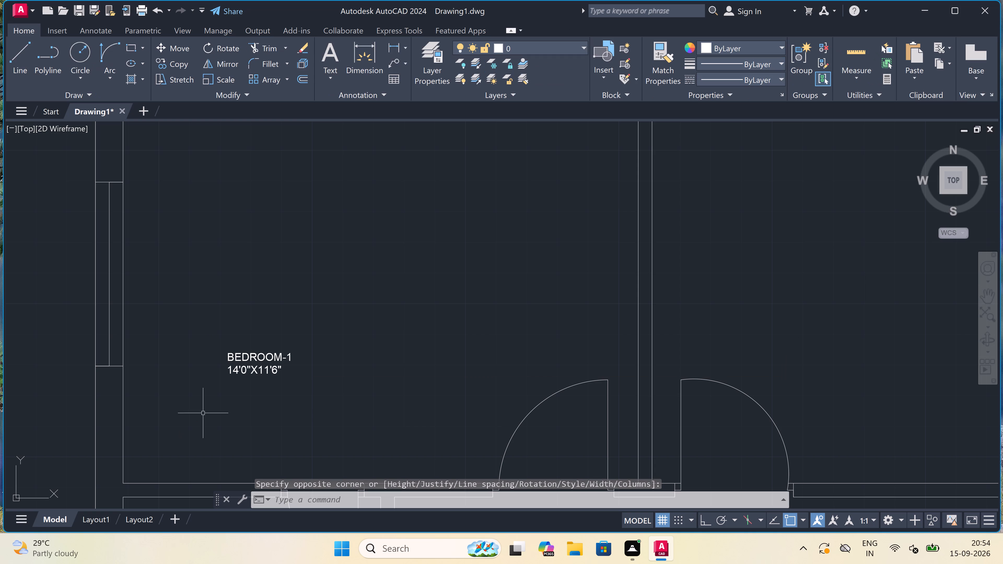
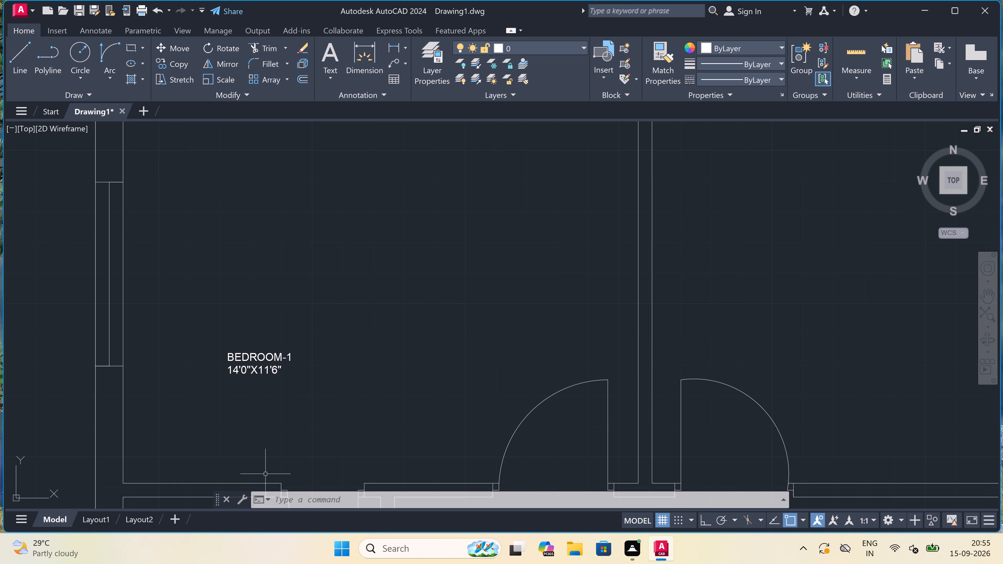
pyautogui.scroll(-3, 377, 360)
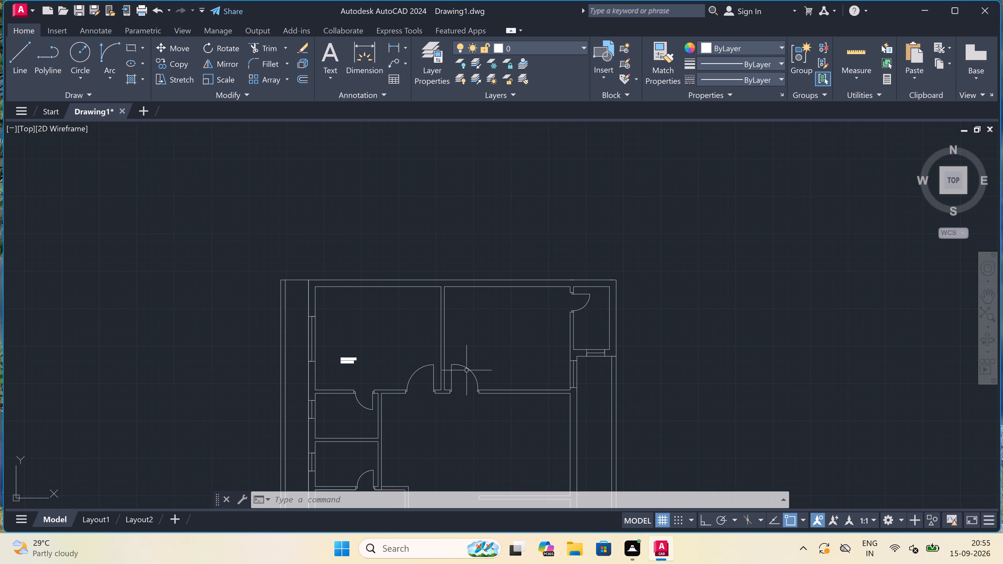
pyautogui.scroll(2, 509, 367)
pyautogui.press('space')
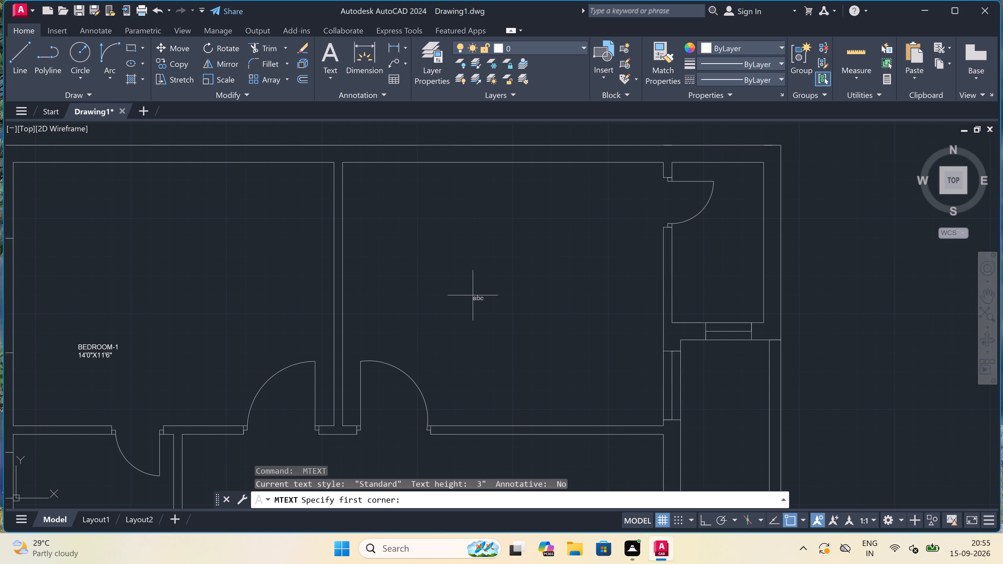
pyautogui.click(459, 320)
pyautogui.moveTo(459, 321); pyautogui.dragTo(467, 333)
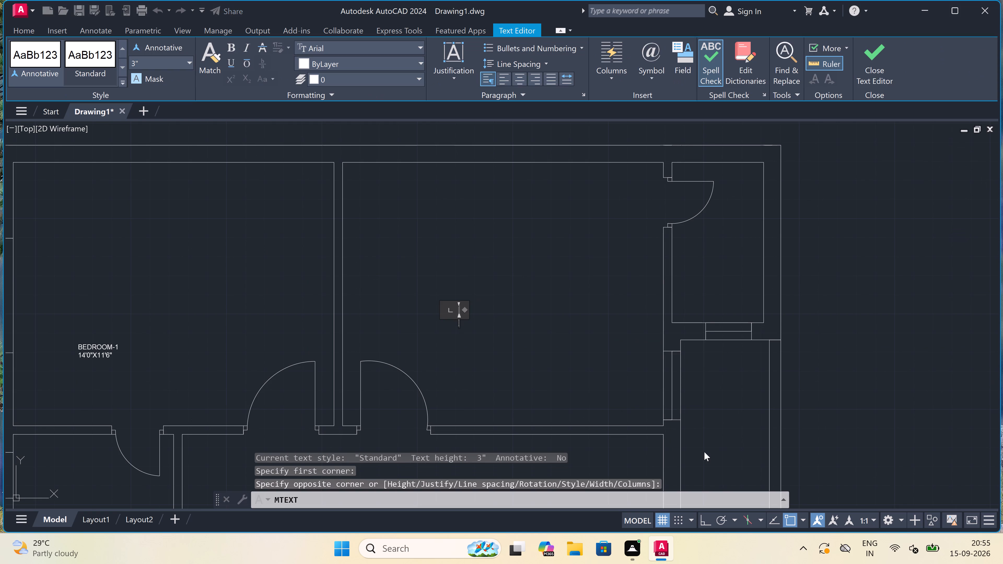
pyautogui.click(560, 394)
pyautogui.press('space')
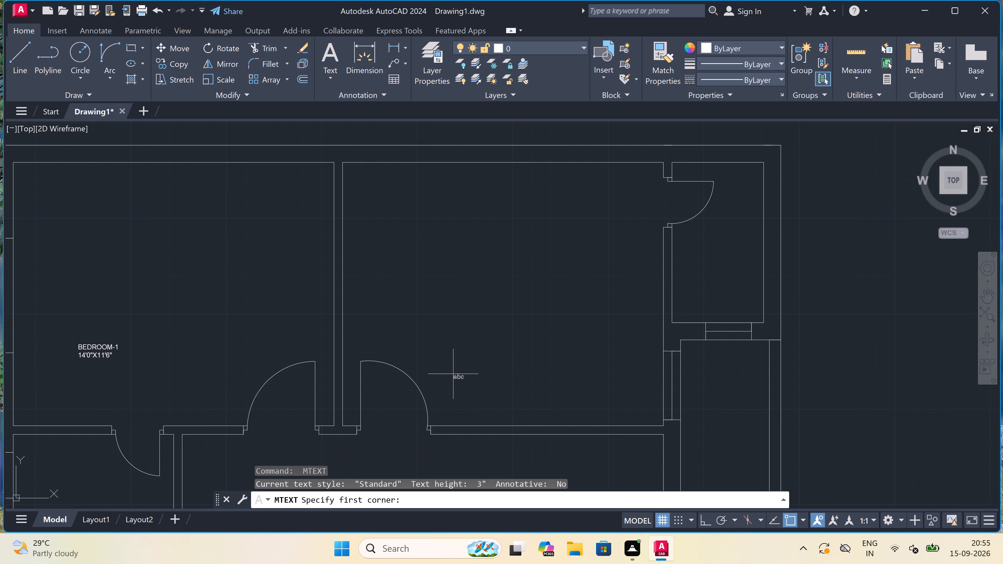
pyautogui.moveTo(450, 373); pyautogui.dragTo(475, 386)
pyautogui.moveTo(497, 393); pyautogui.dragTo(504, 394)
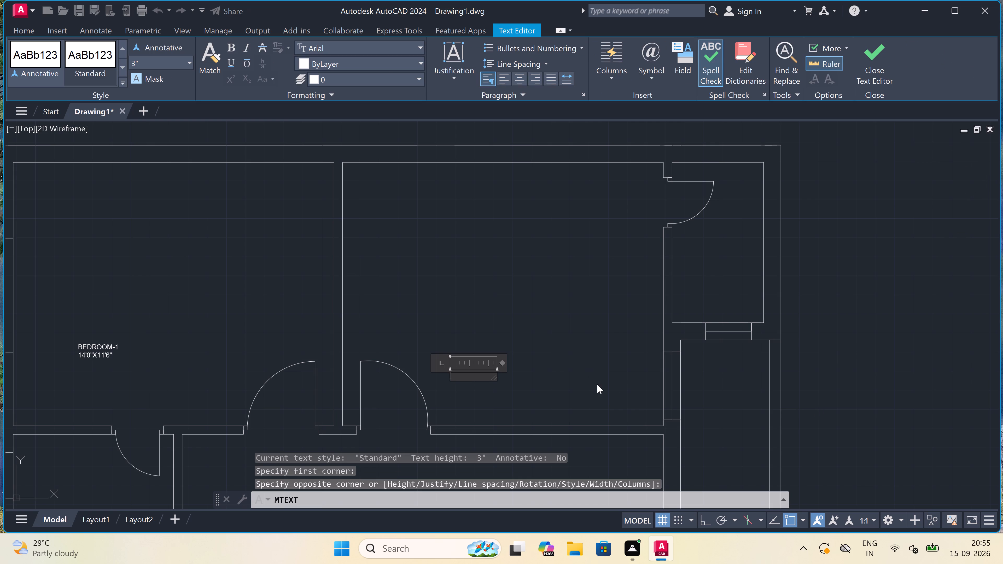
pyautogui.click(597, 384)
# Add a two-line multiline text label reading BEDROOM-2 and 14'0"X11'6" inside the room adjoining BEDROOM-1.
pyautogui.press('space')
pyautogui.moveTo(459, 378); pyautogui.dragTo(488, 391)
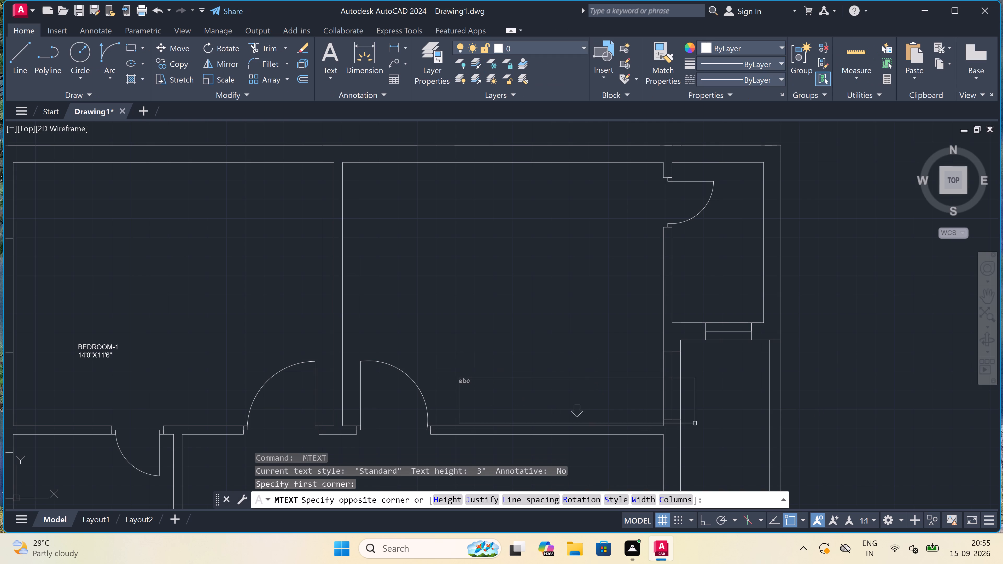
pyautogui.click(756, 409)
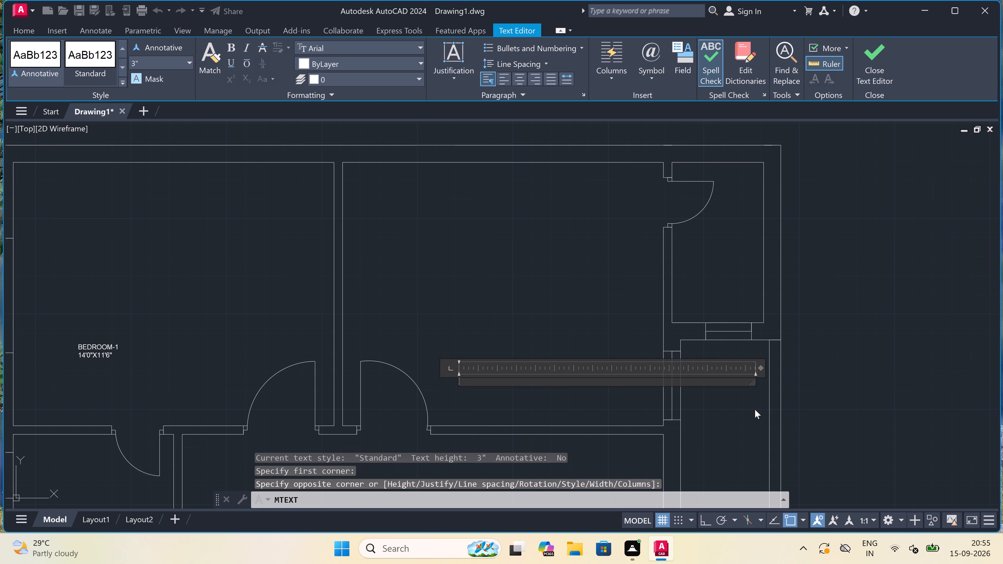
pyautogui.write('BEDROOM')
pyautogui.write('-2')
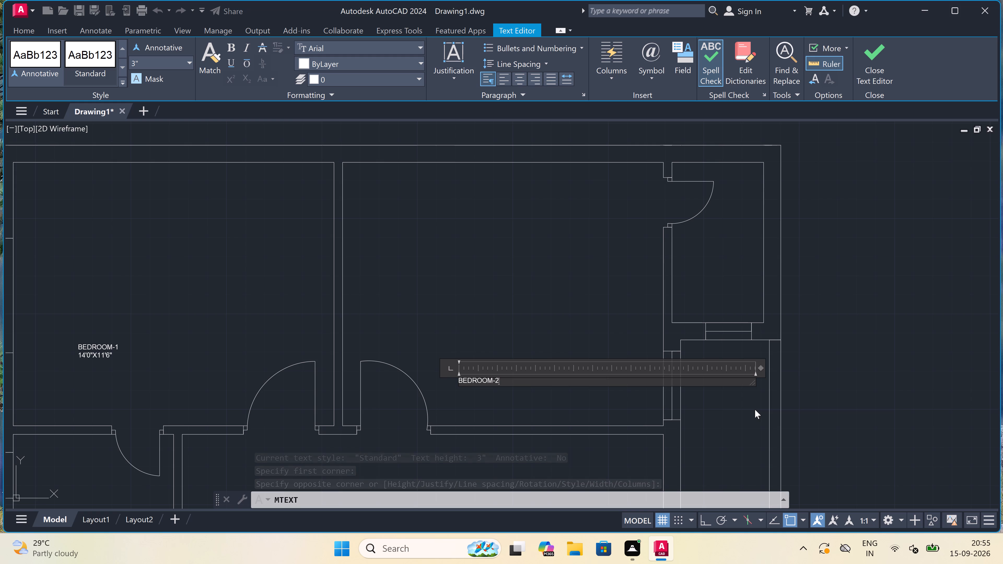
pyautogui.press('Return')
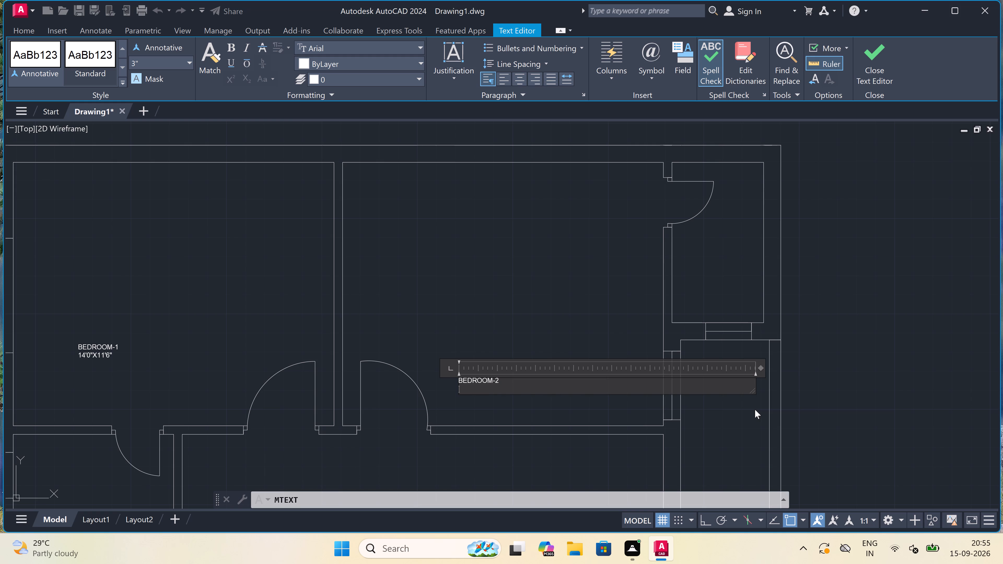
pyautogui.write('14\'0"')
pyautogui.press('x')
pyautogui.write("11'6")
pyautogui.hotkey('shift', '"')
pyautogui.click(422, 208)
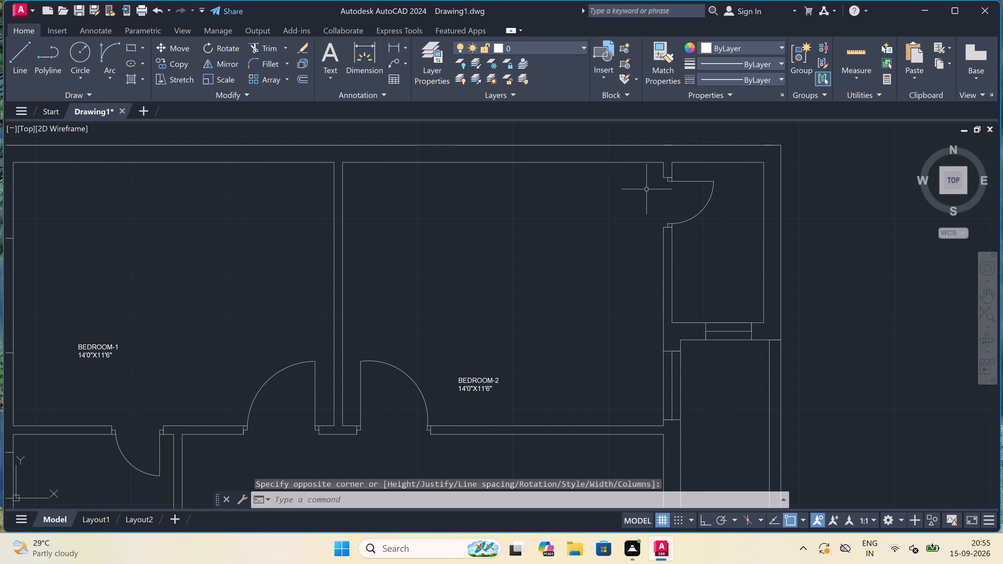
# Add a two-line multiline text label reading TOILET and 4'0"X7'0" in the narrow room in the plan's upper-right corner, beside BEDROOM-2.
pyautogui.press('space')
pyautogui.scroll(-2, 646, 204)
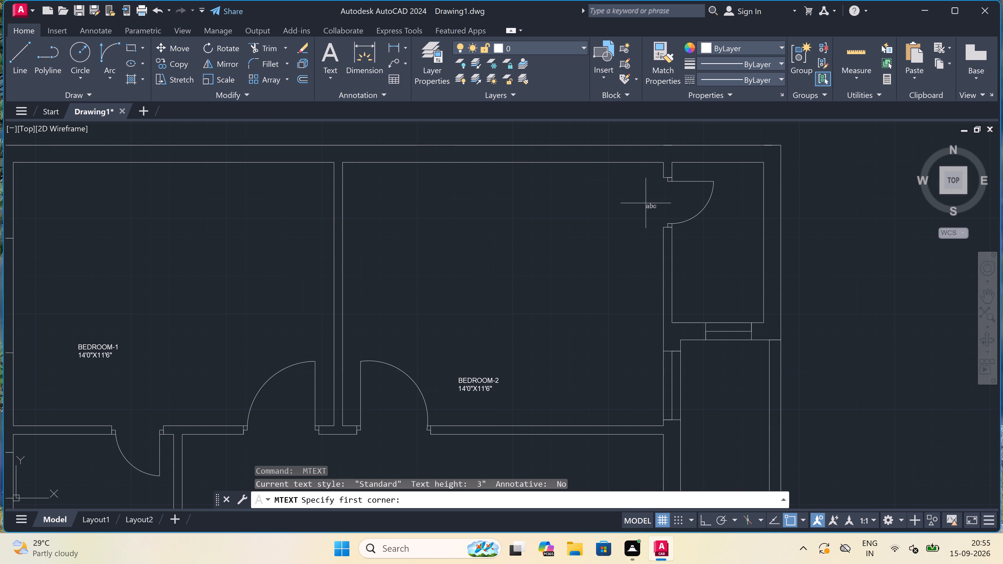
pyautogui.scroll(-1, 646, 204)
pyautogui.scroll(4, 682, 209)
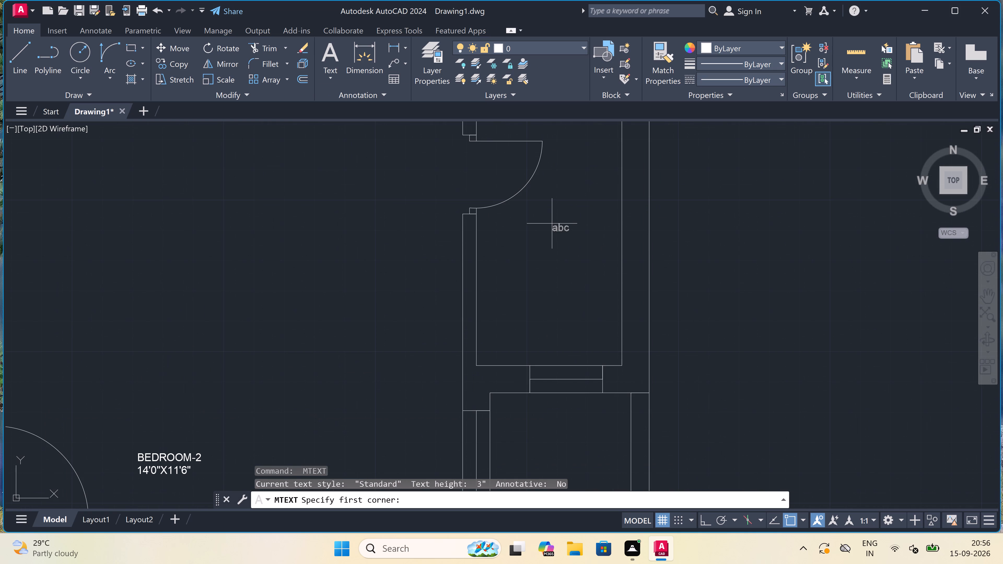
pyautogui.click(518, 219)
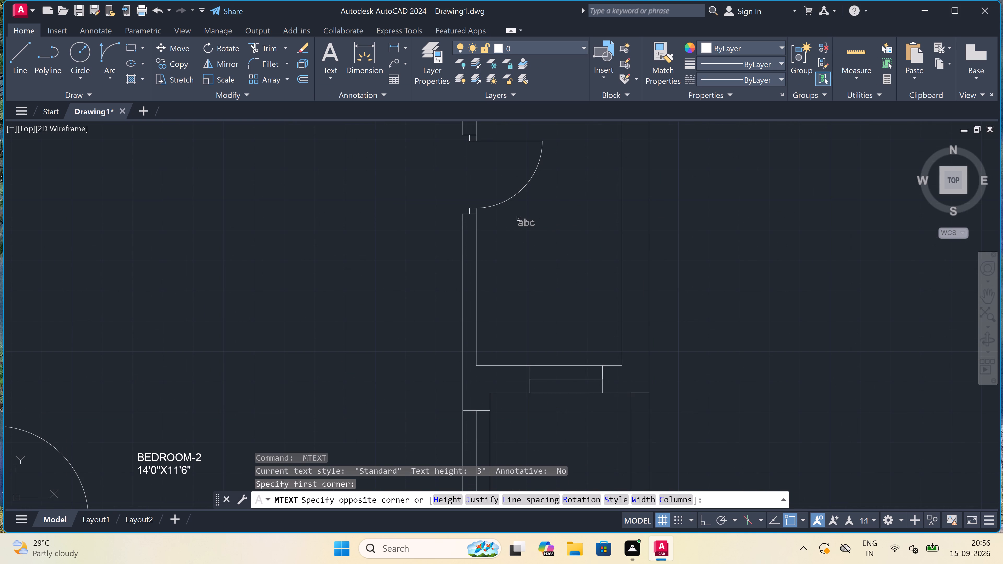
pyautogui.click(683, 230)
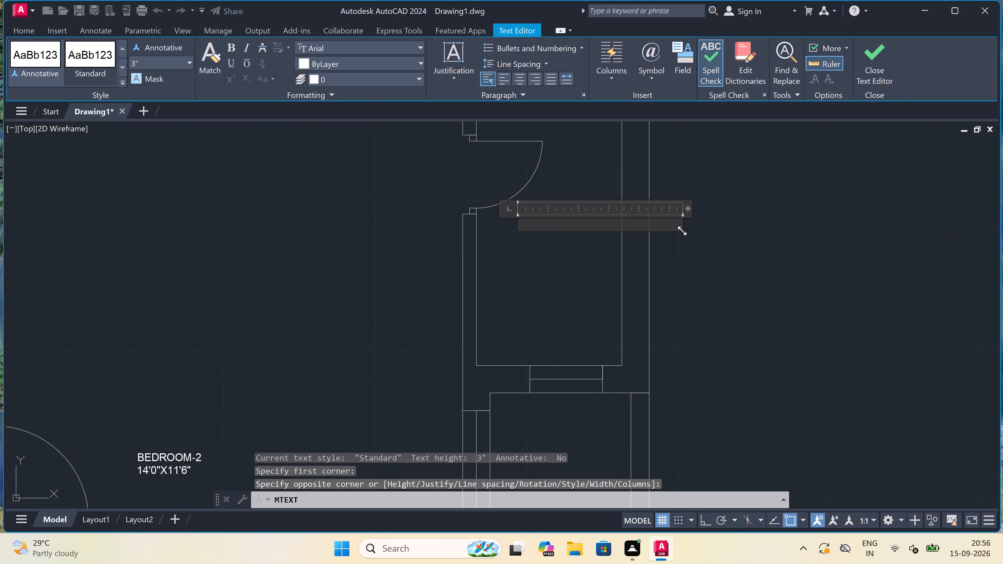
pyautogui.write('TOILET')
pyautogui.press('Return')
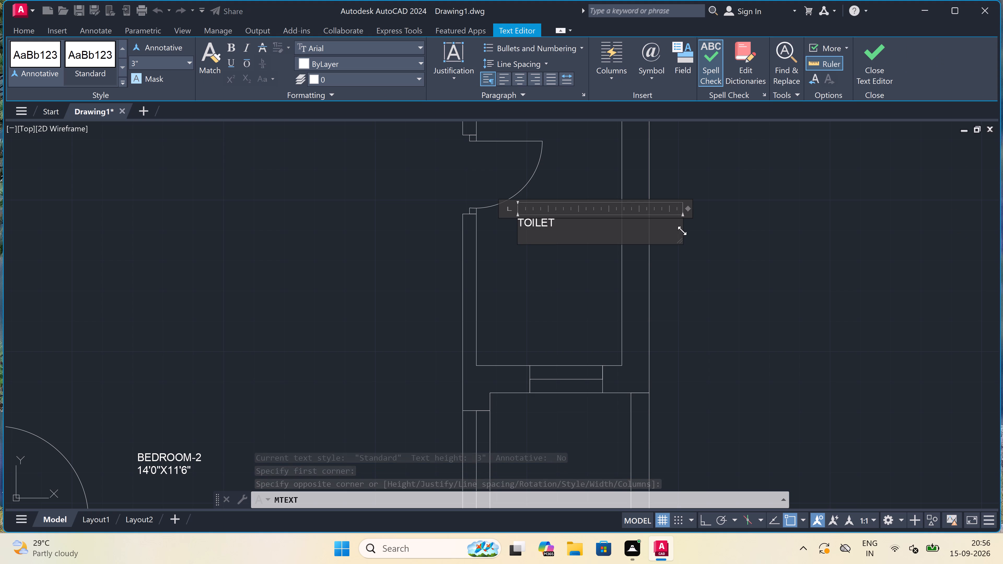
pyautogui.write('4\'0"X')
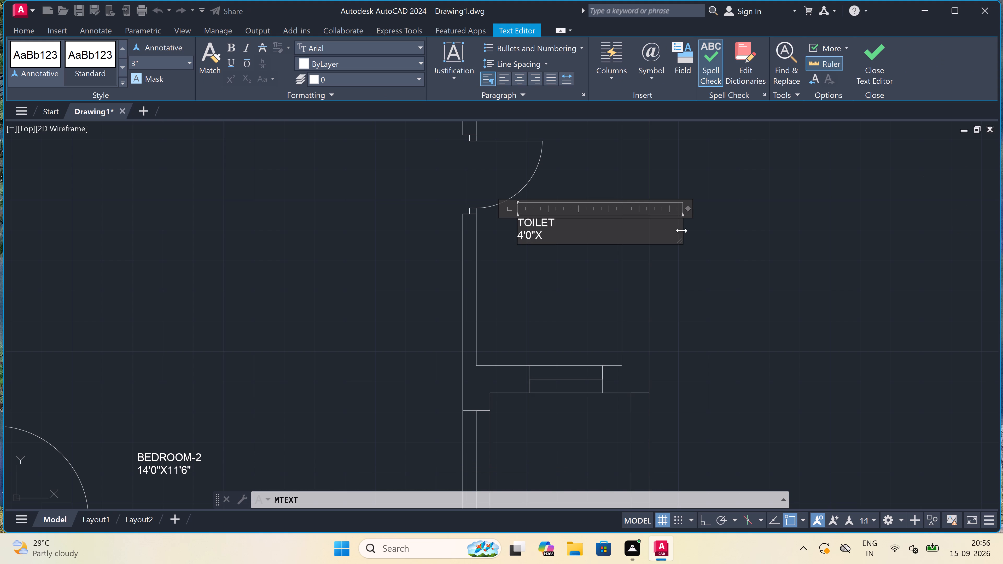
pyautogui.write('7\'0"')
pyautogui.click(494, 252)
# Add a two-line multiline text label reading TOILET and 7'0"X4'0" in the small room directly below BEDROOM-1.
pyautogui.scroll(-3, 517, 219)
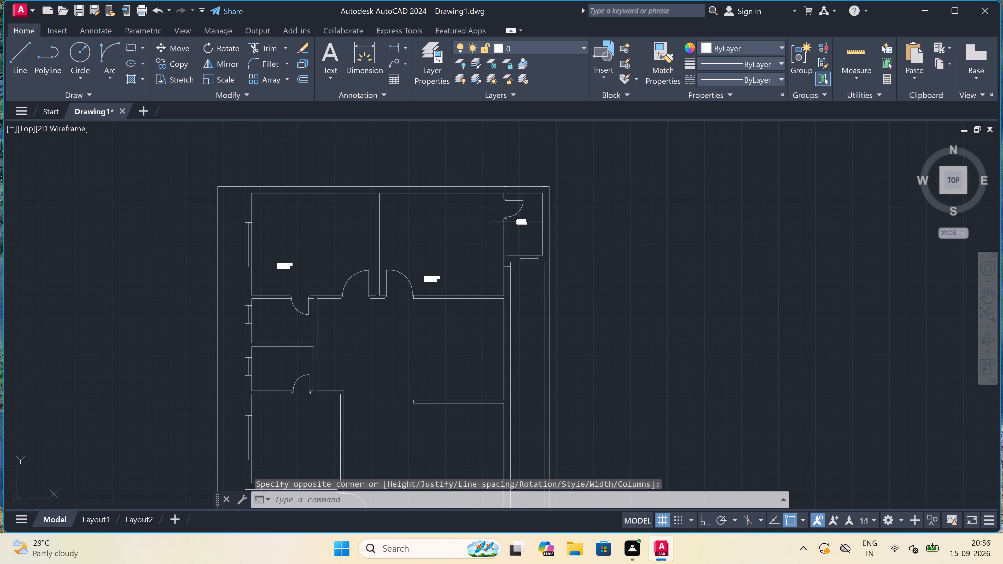
pyautogui.scroll(-2, 521, 284)
pyautogui.scroll(2, 462, 358)
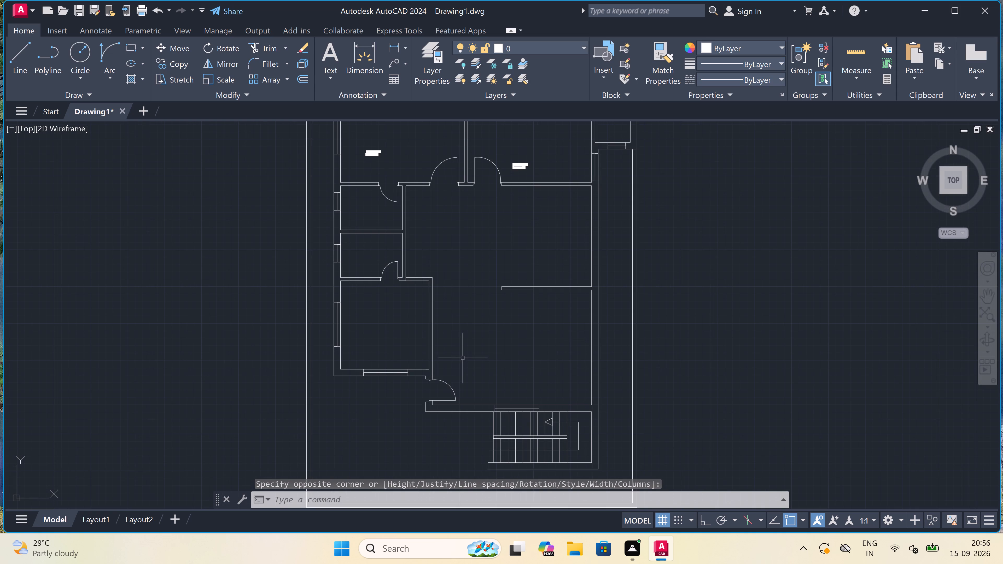
pyautogui.scroll(1, 442, 222)
pyautogui.scroll(-4, 442, 222)
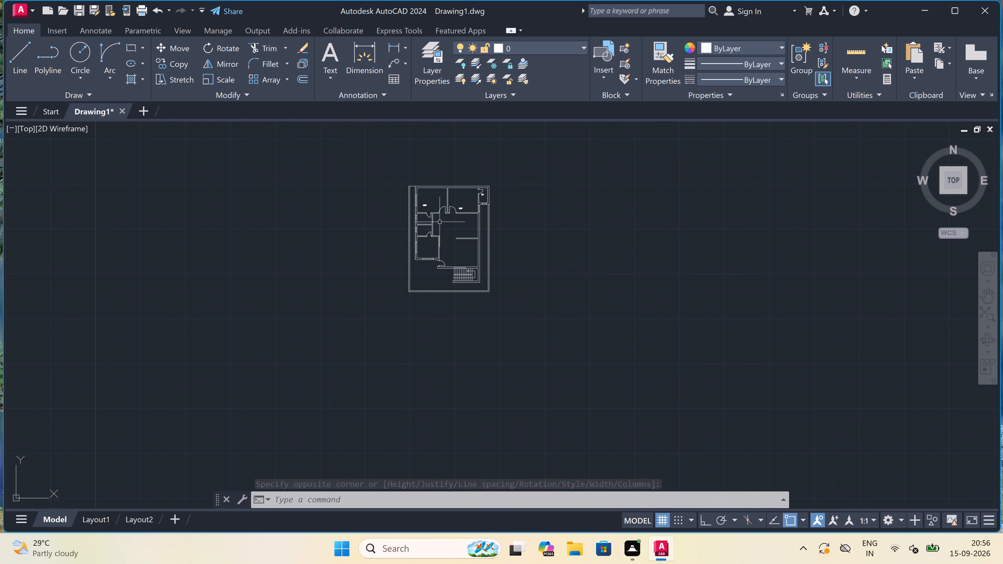
pyautogui.scroll(4, 409, 218)
pyautogui.scroll(2, 459, 216)
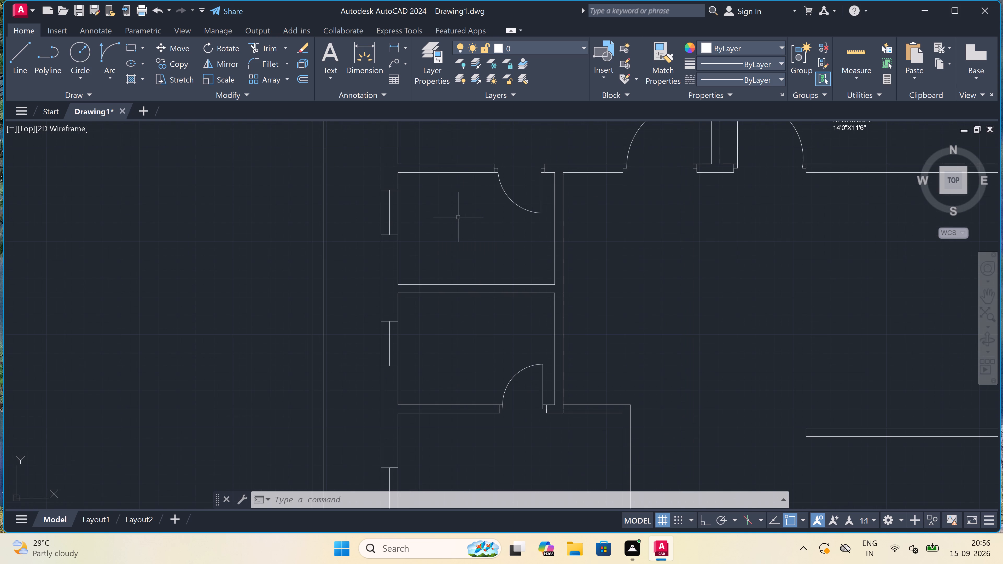
pyautogui.press('space')
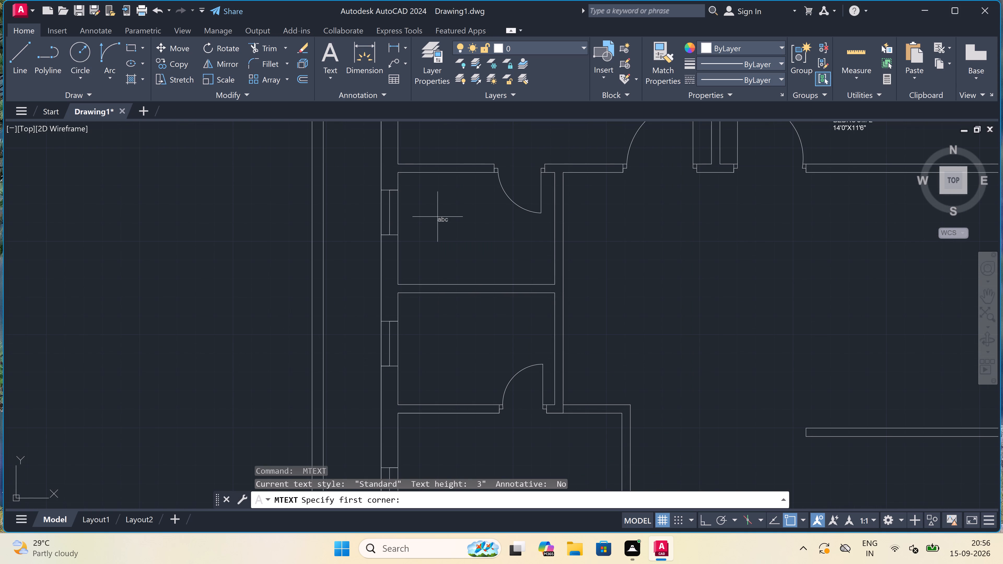
pyautogui.click(478, 234)
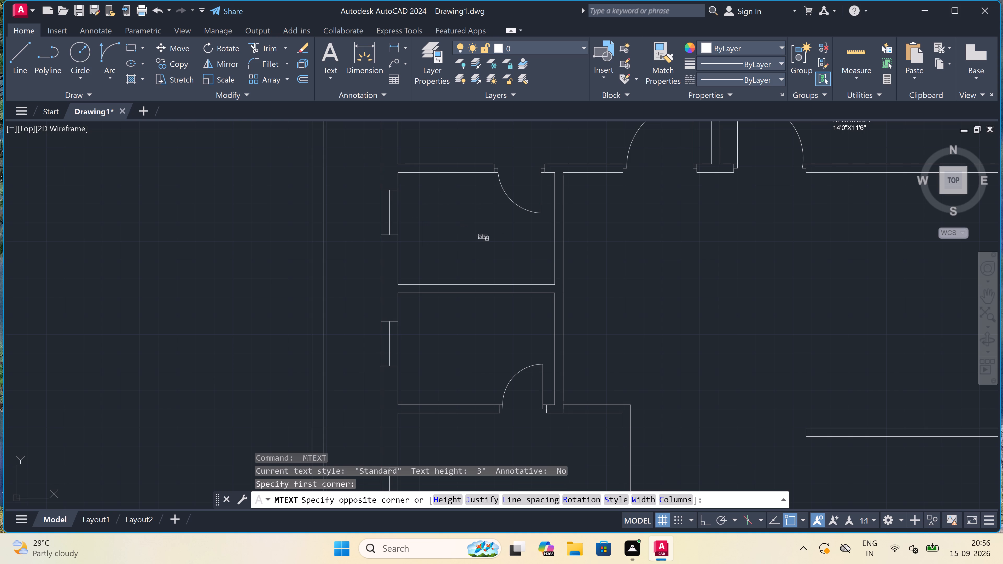
pyautogui.click(744, 270)
pyautogui.write('TOILET')
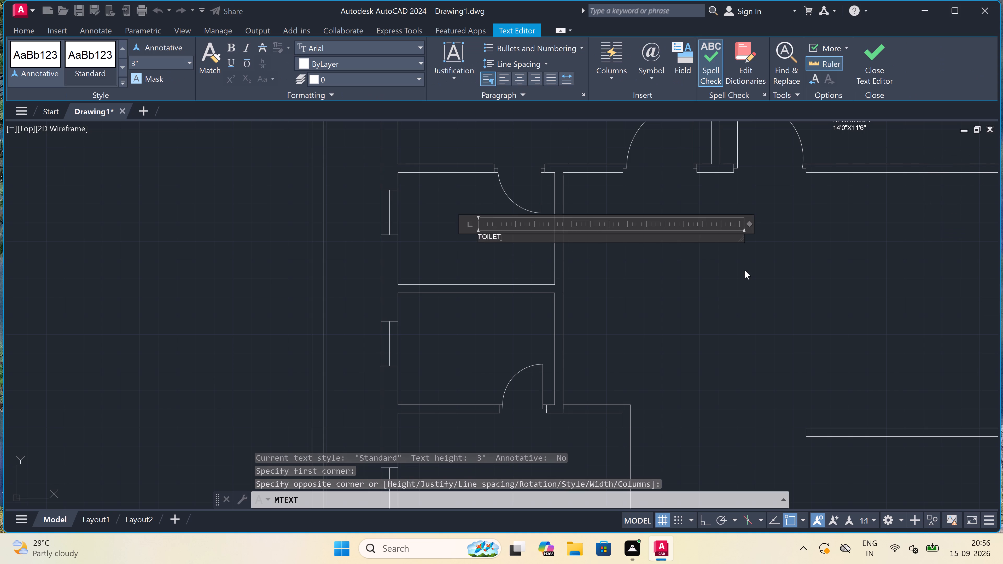
pyautogui.press('Return')
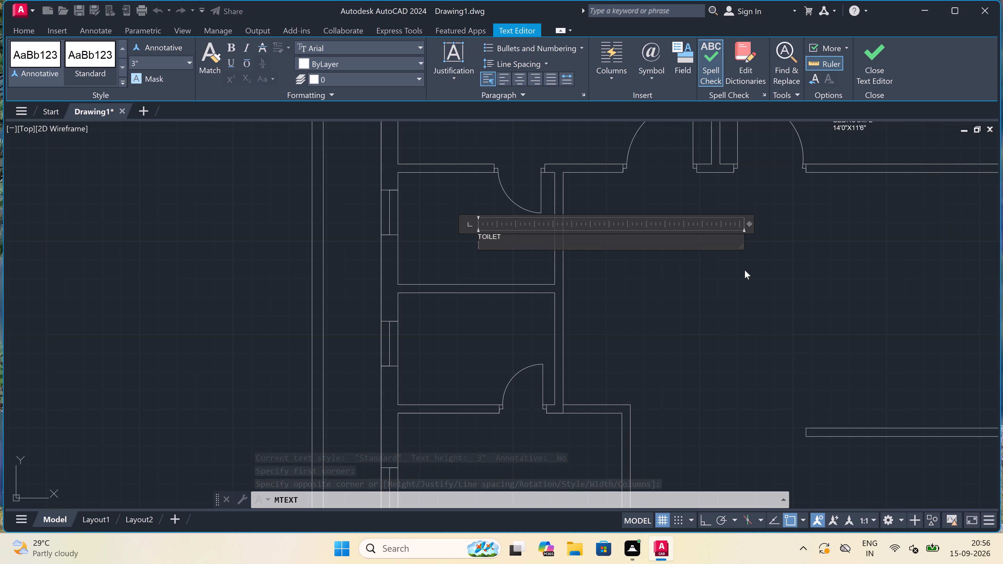
pyautogui.write('7\'0"X')
pyautogui.press('4')
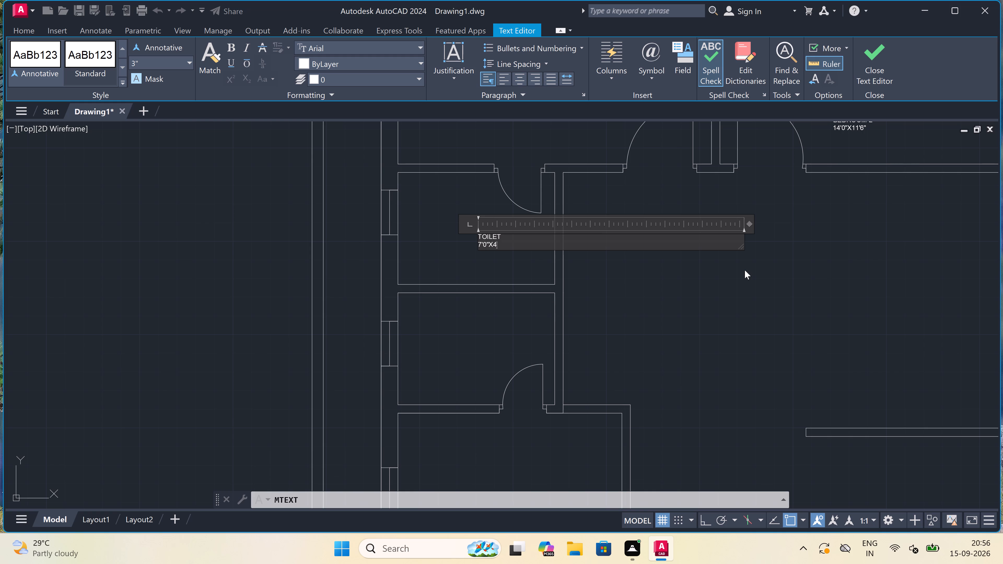
pyautogui.write('\'0"')
pyautogui.click(683, 303)
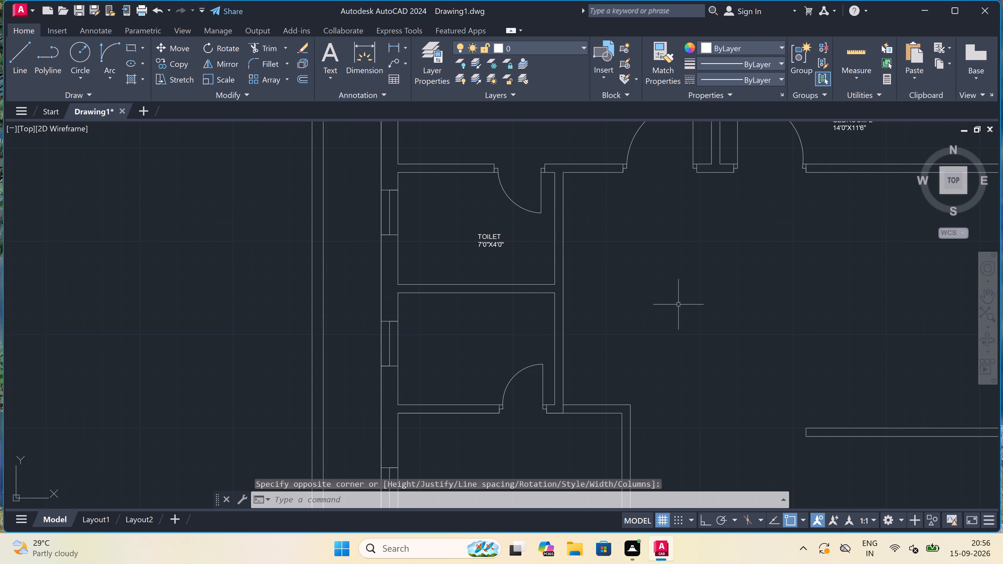
pyautogui.press('space')
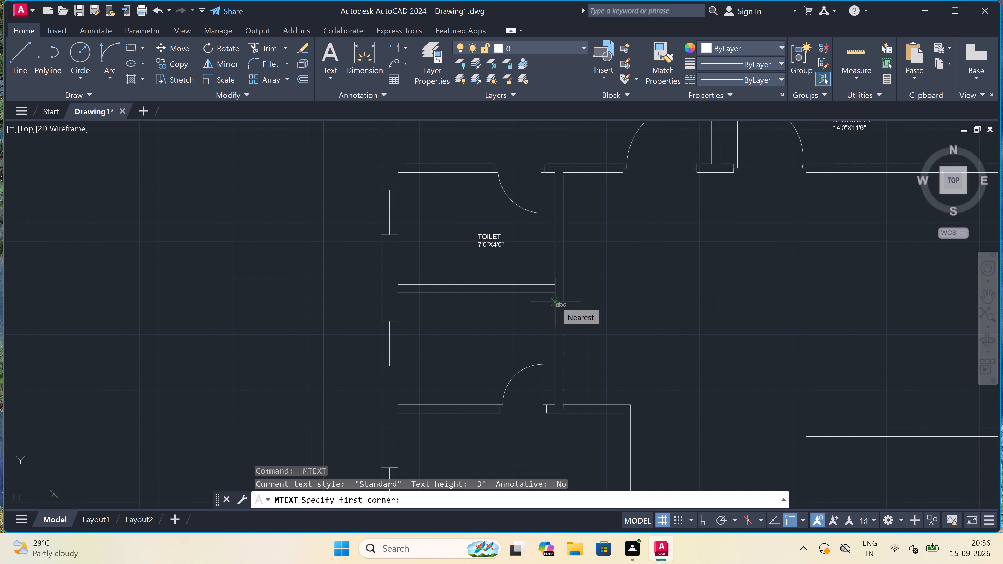
pyautogui.press('Escape')
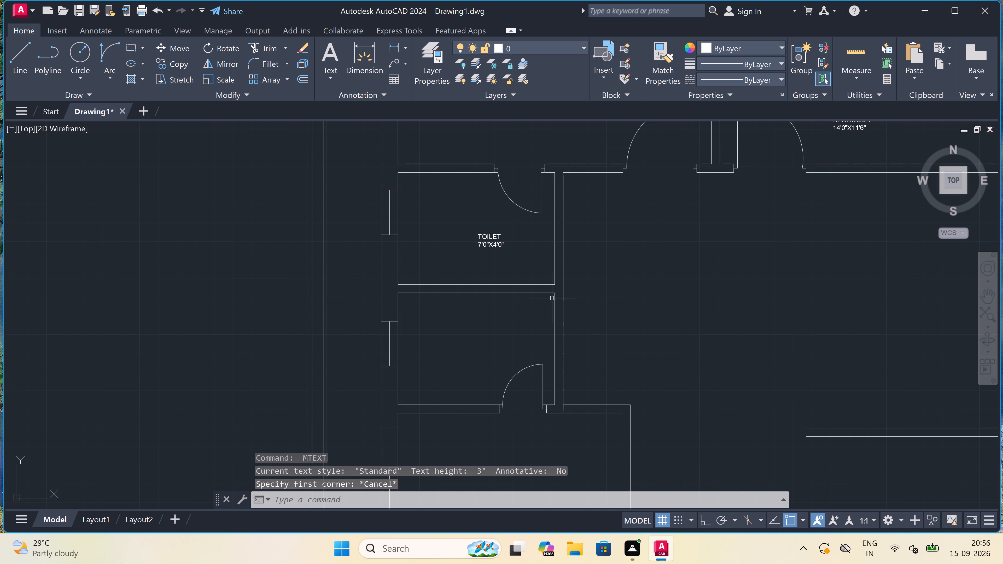
# Change the size line of the TOILET label below BEDROOM-1 to 7'0"X5'0".
pyautogui.scroll(2, 451, 239)
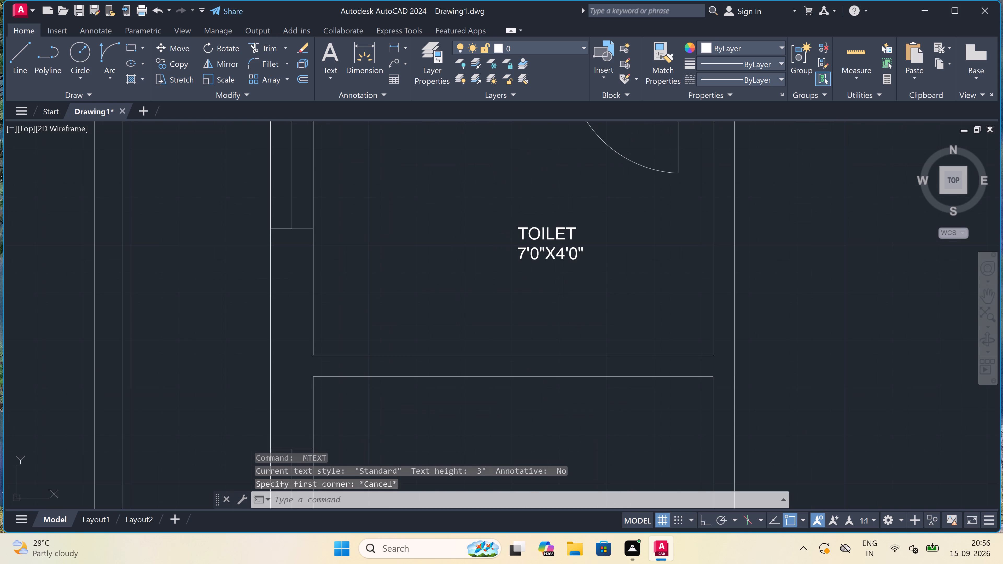
pyautogui.tripleClick(536, 234)
pyautogui.click(536, 234)
pyautogui.tripleClick(536, 234)
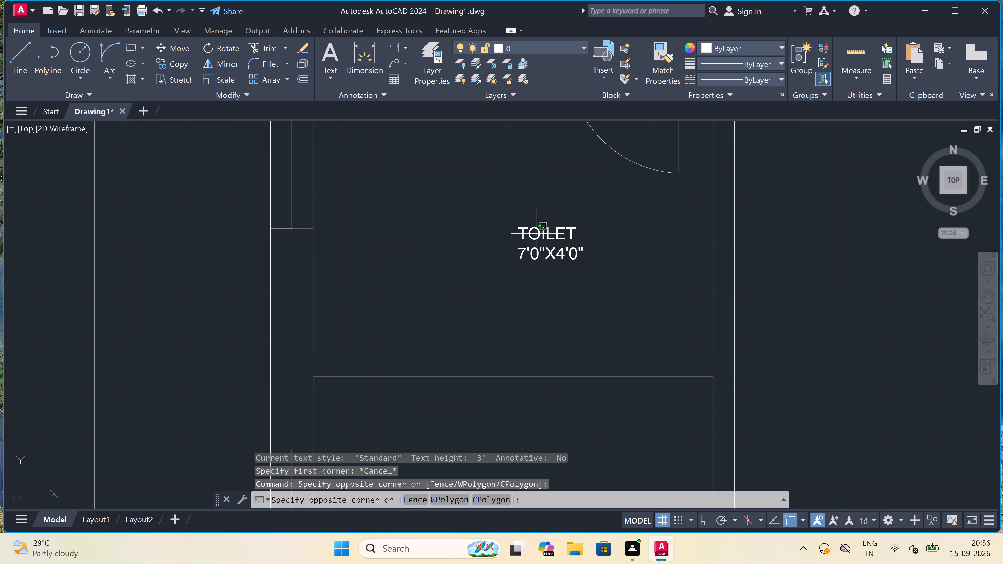
pyautogui.tripleClick(554, 237)
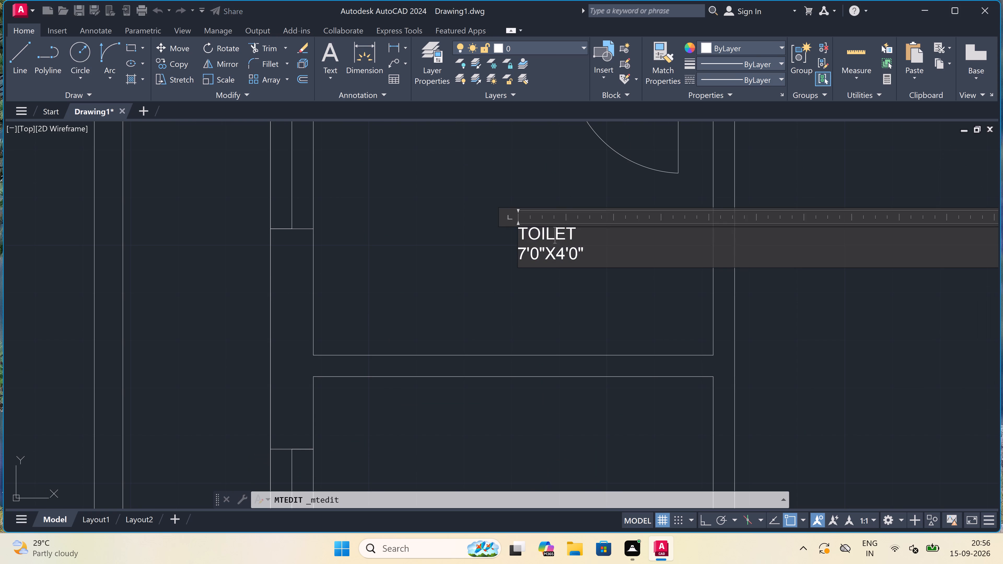
pyautogui.click(569, 255)
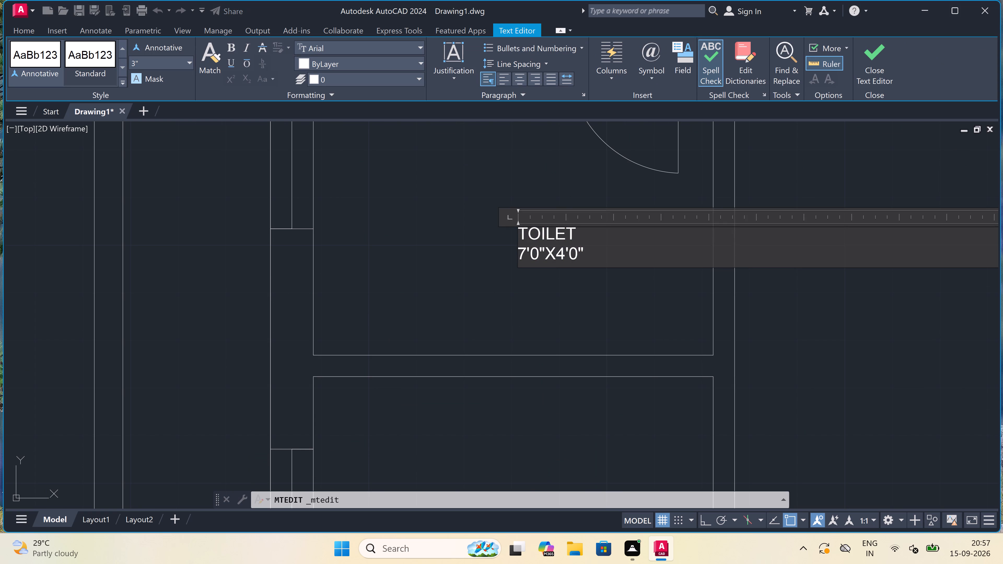
pyautogui.press('BackSpace')
pyautogui.press('BackSpace')
pyautogui.write("5'")
pyautogui.click(468, 232)
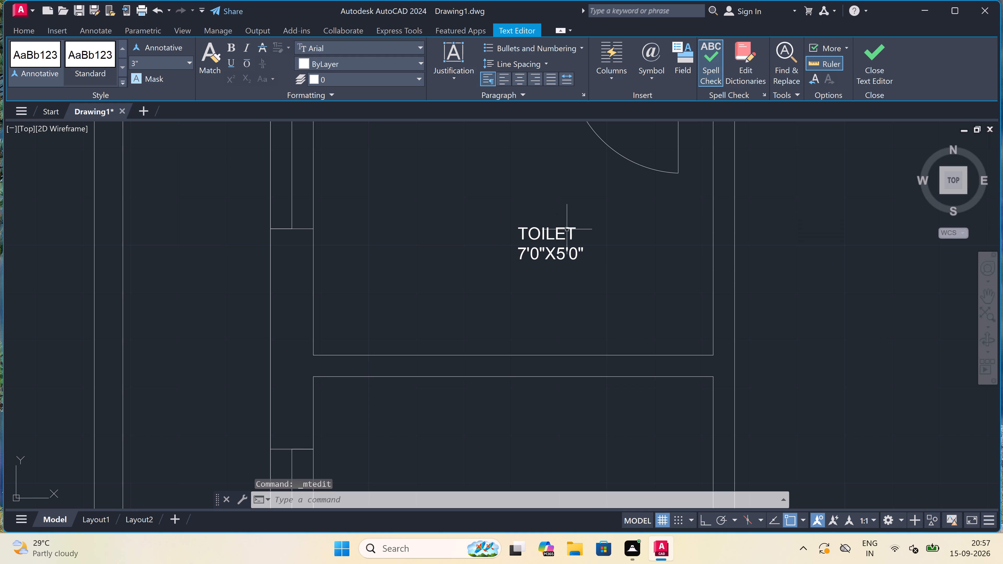
# Copy the TOILET 7'0"X5'0" label into the adjoining small room directly below.
pyautogui.click(571, 230)
pyautogui.moveTo(157, 63); pyautogui.dragTo(160, 63)
pyautogui.moveTo(527, 238); pyautogui.dragTo(579, 256)
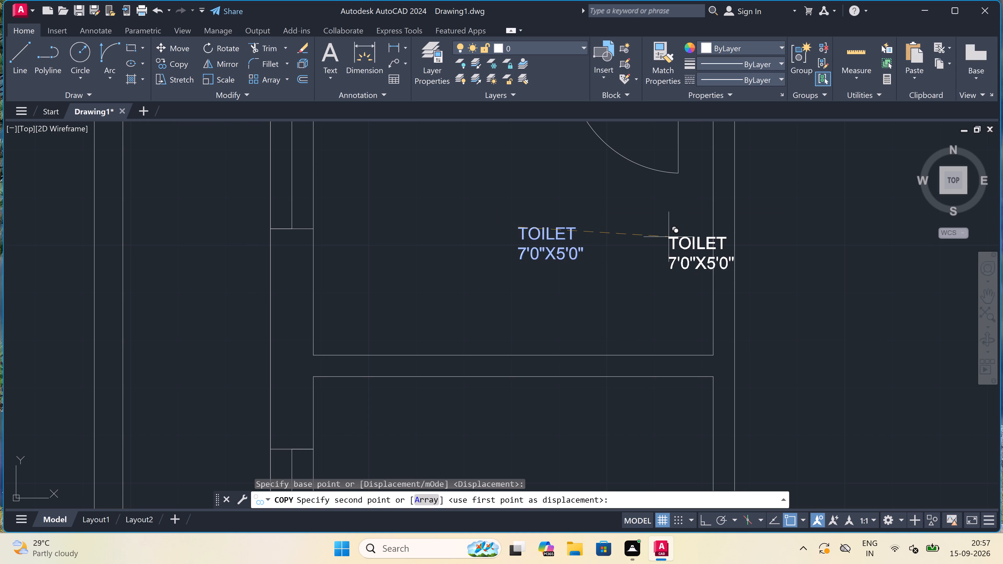
pyautogui.scroll(-3, 669, 237)
pyautogui.scroll(3, 665, 302)
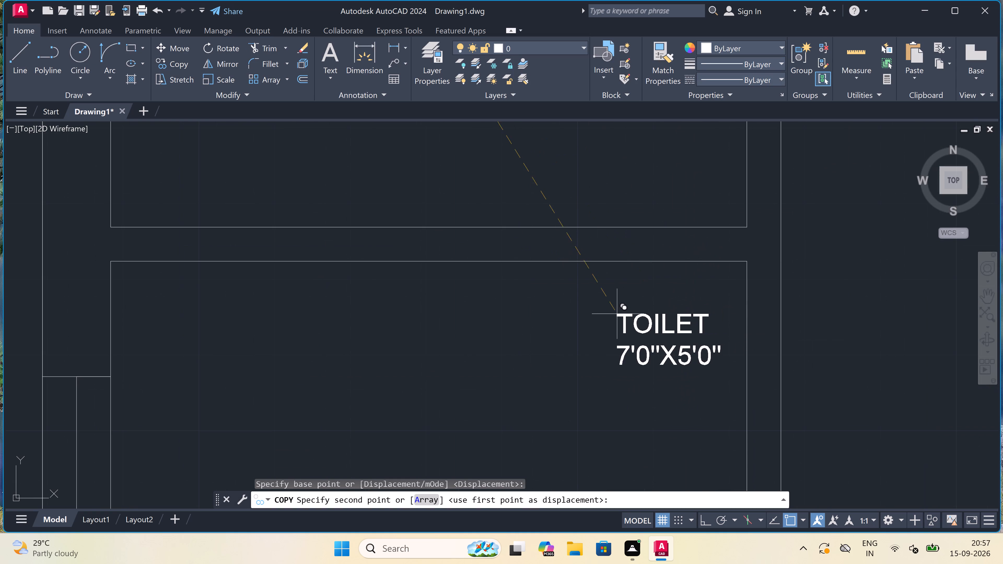
pyautogui.click(570, 332)
pyautogui.press('Escape')
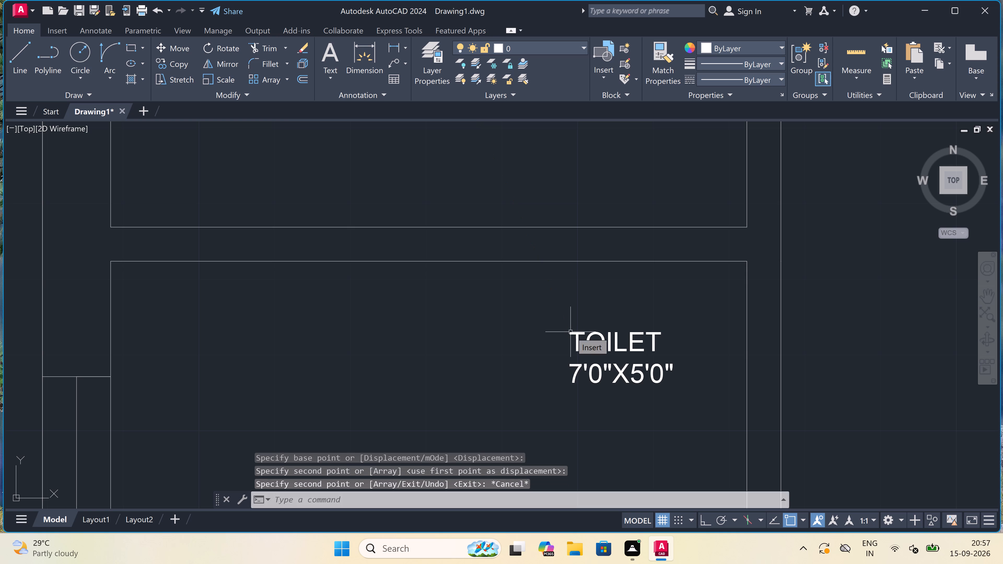
# Draw the upper door jamb across the lower-left bedroom's right wall, with a 2" stub from its midpoint and a 3' leaf into the room.
pyautogui.scroll(-3, 580, 294)
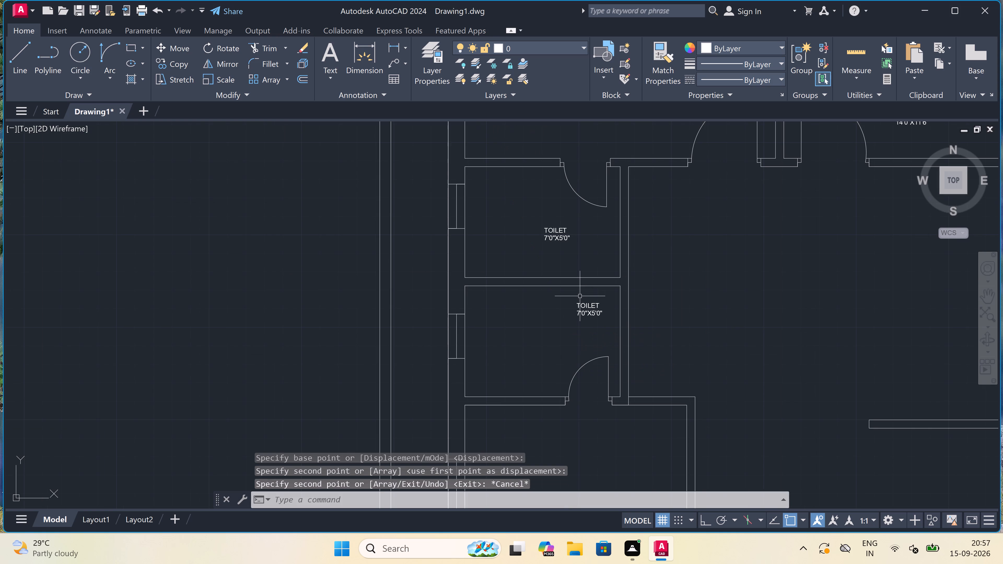
pyautogui.scroll(-3, 581, 373)
pyautogui.scroll(3, 585, 438)
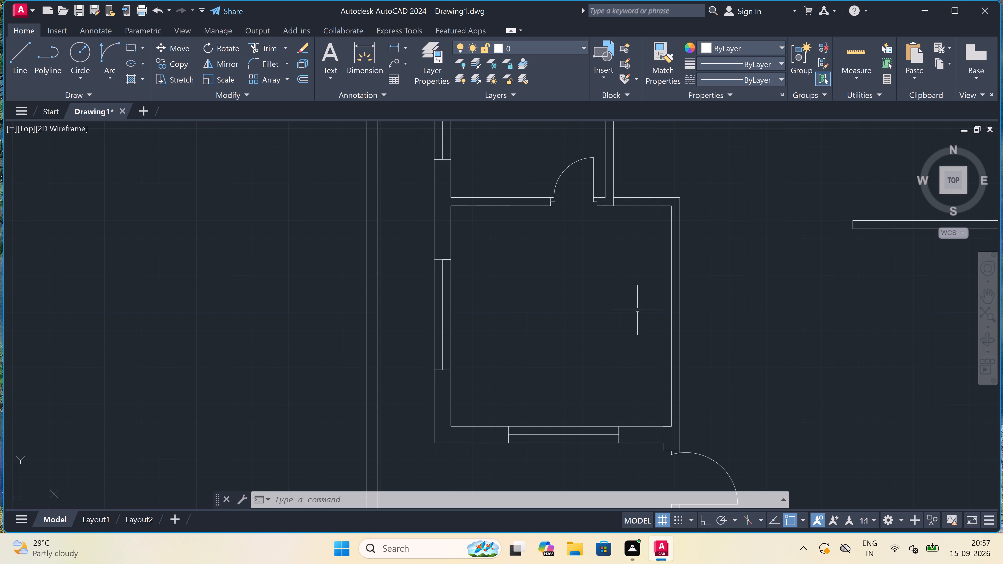
pyautogui.press('l')
pyautogui.press('space')
pyautogui.scroll(1, 682, 247)
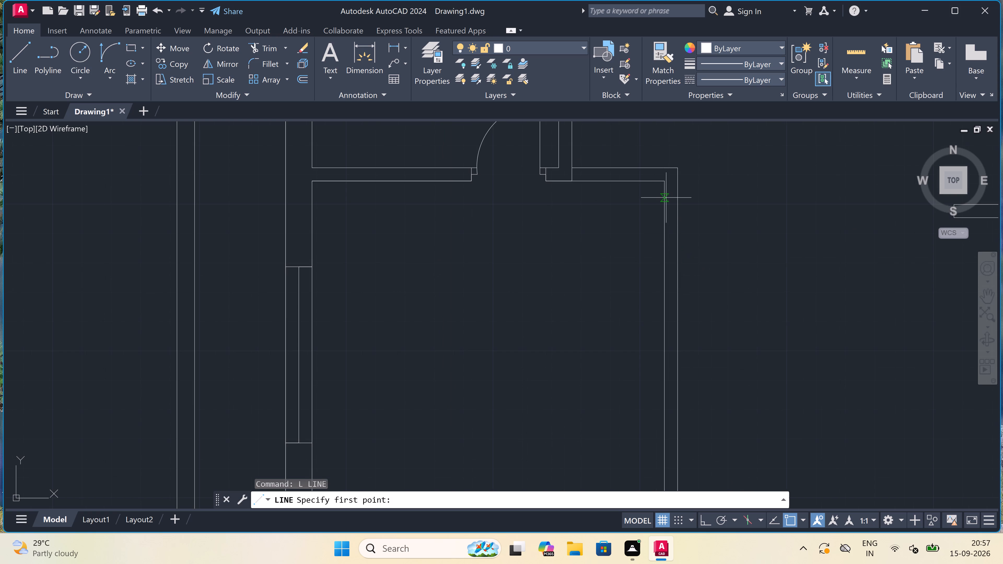
pyautogui.moveTo(665, 197); pyautogui.dragTo(668, 198)
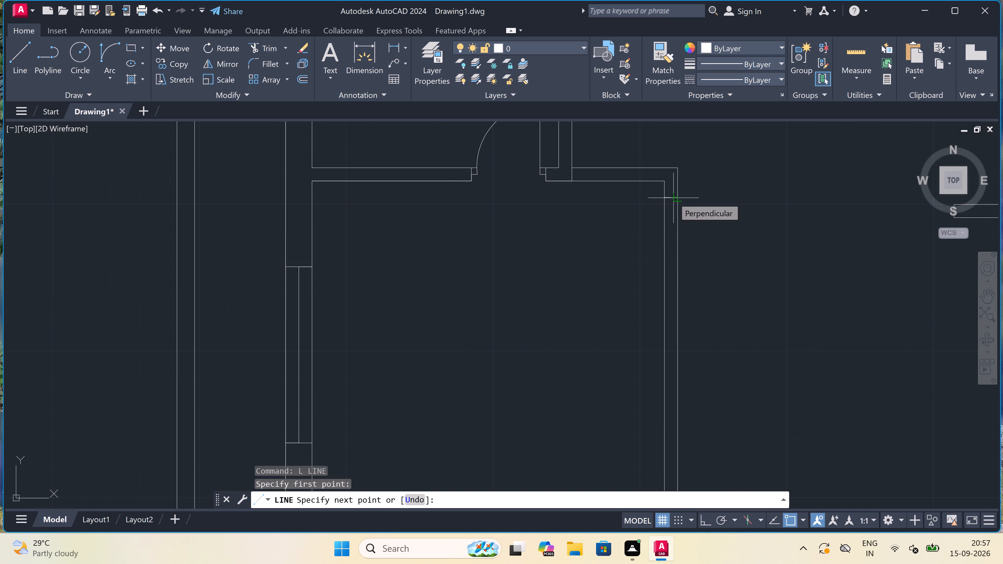
pyautogui.press('F8')
pyautogui.click(674, 198)
pyautogui.moveTo(669, 198); pyautogui.dragTo(669, 216)
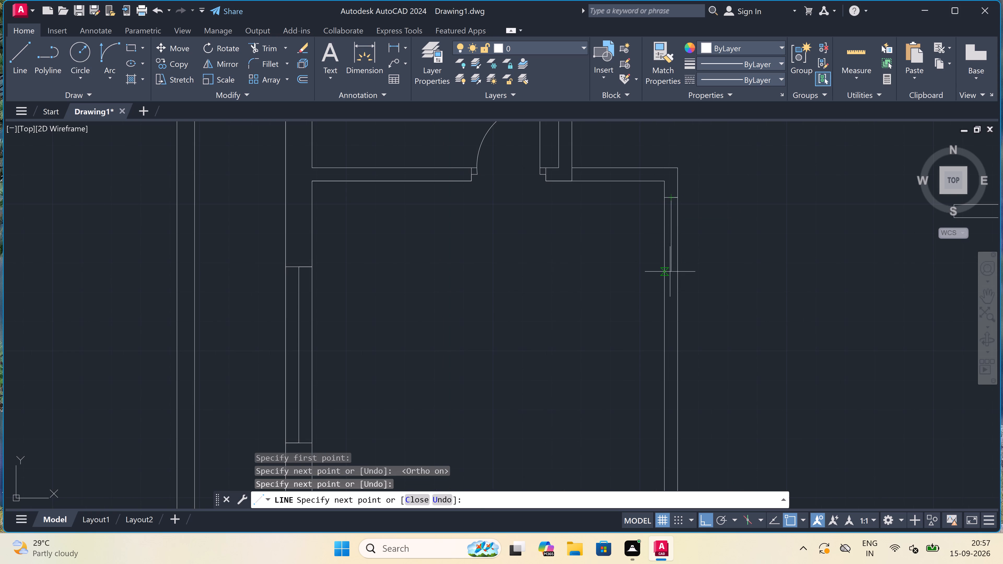
pyautogui.press('2')
pyautogui.hotkey('shift', '"')
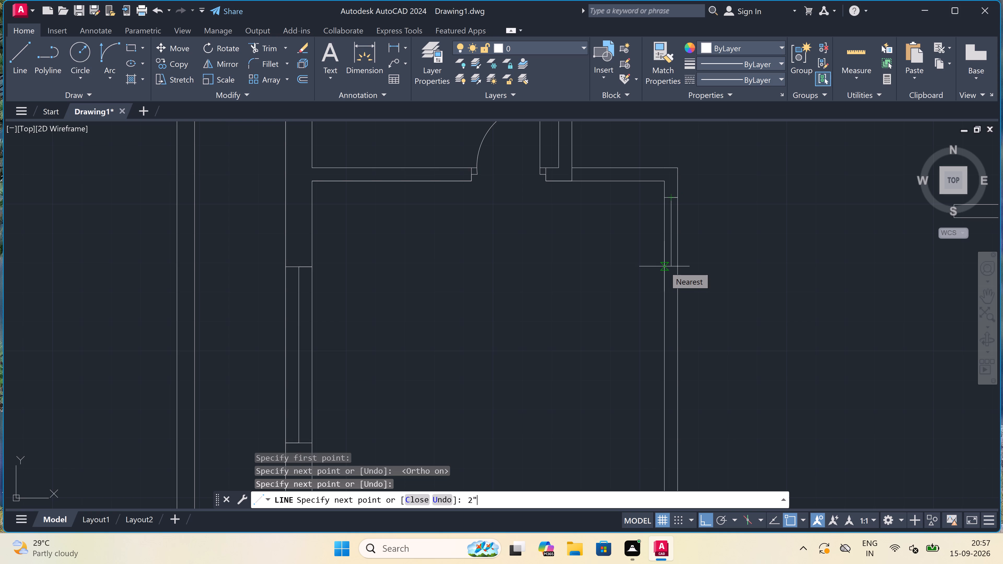
pyautogui.press('space')
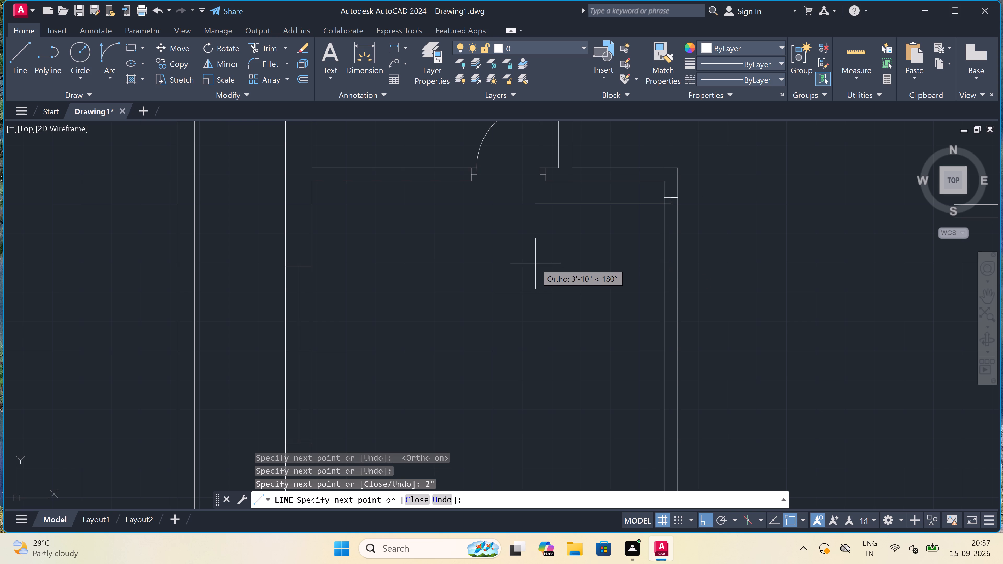
pyautogui.write("3'")
pyautogui.press('space')
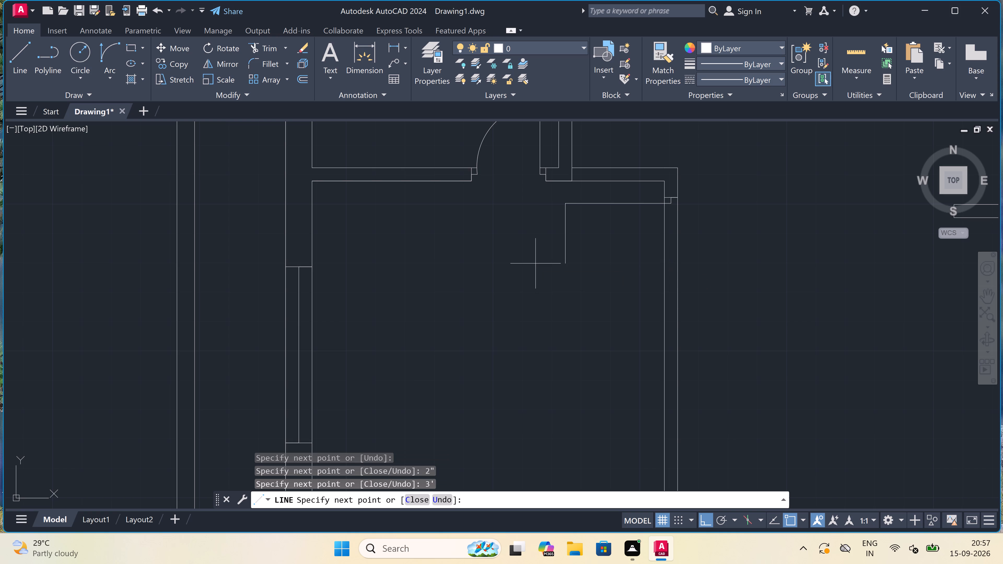
pyautogui.press('Escape')
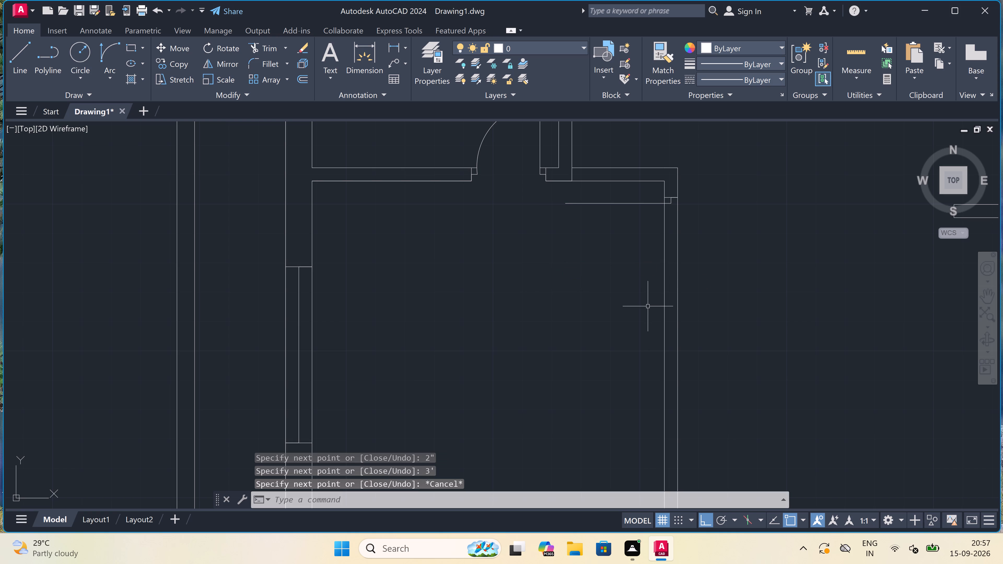
# Draw the lower door jamb line across the same wall, with a 2" stub upward from its midpoint.
pyautogui.press('space')
pyautogui.click(664, 302)
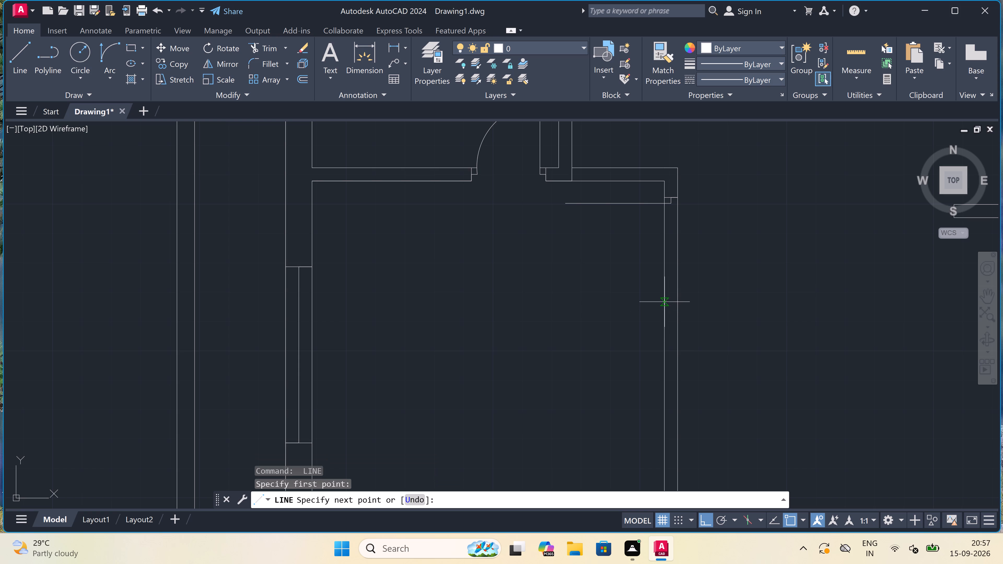
pyautogui.click(677, 300)
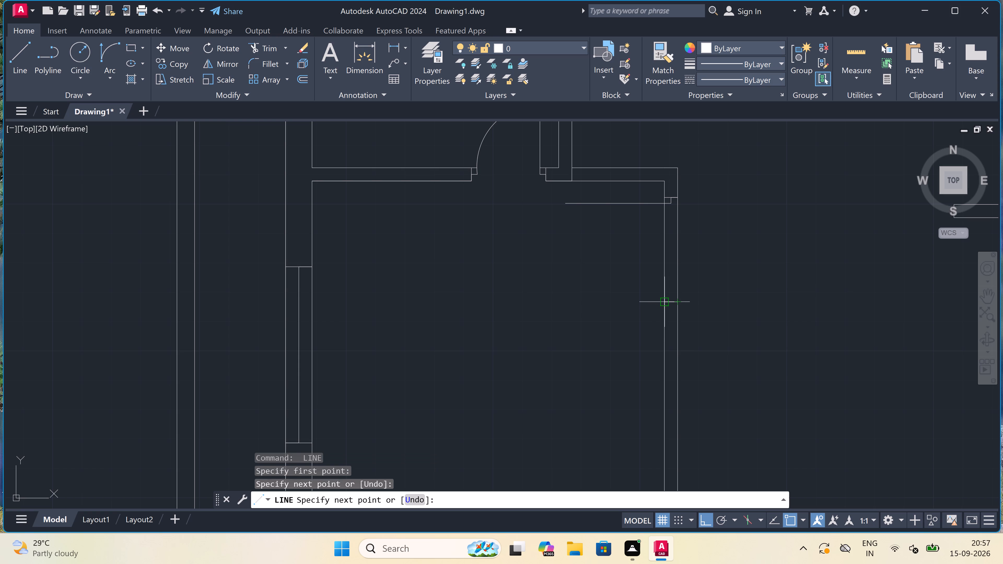
pyautogui.click(671, 301)
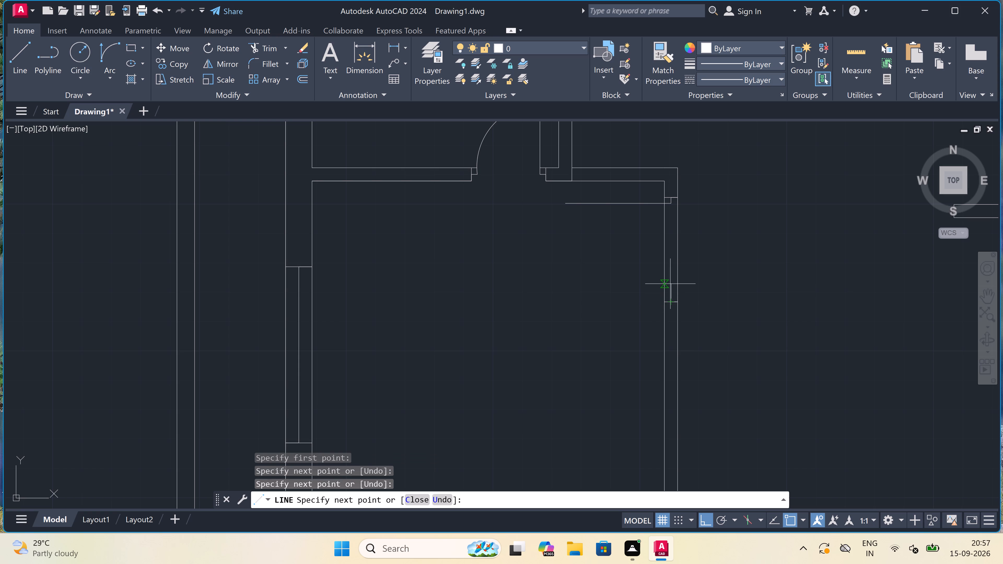
pyautogui.write('2"')
pyautogui.press('space')
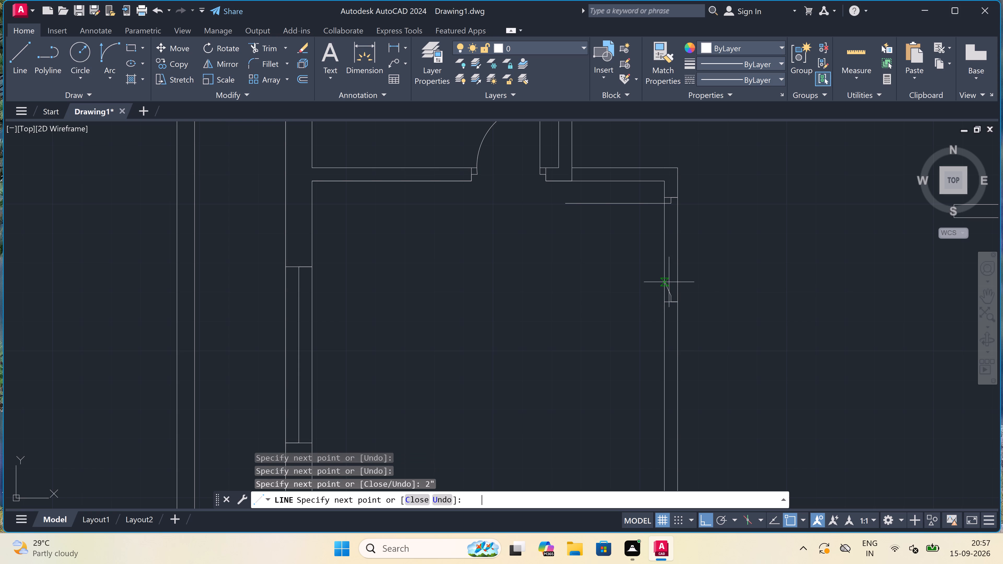
pyautogui.press('Escape')
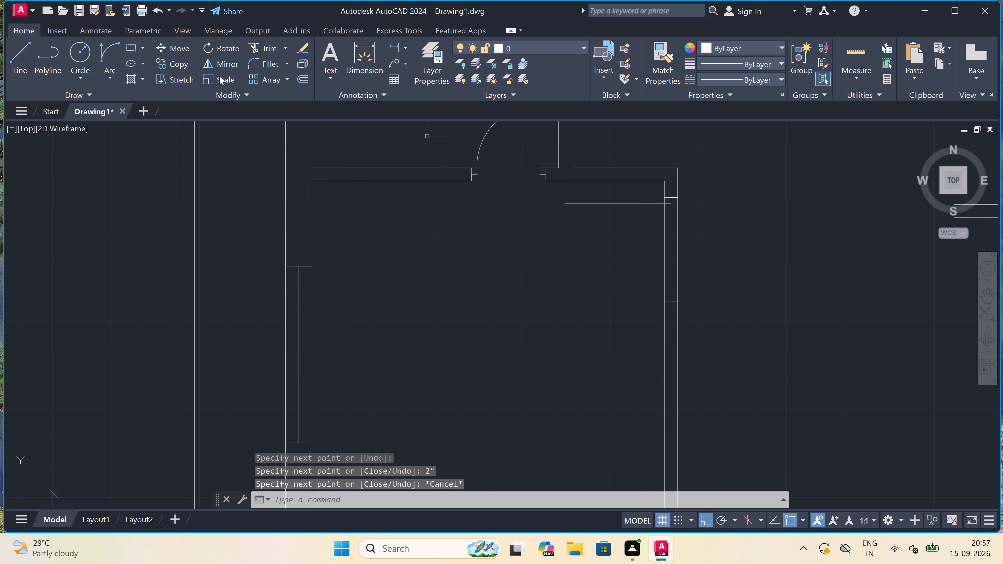
# Draw the door swing arc from the free end of the 3' leaf to the lower jamb's stub, bulging into the room.
pyautogui.click(109, 52)
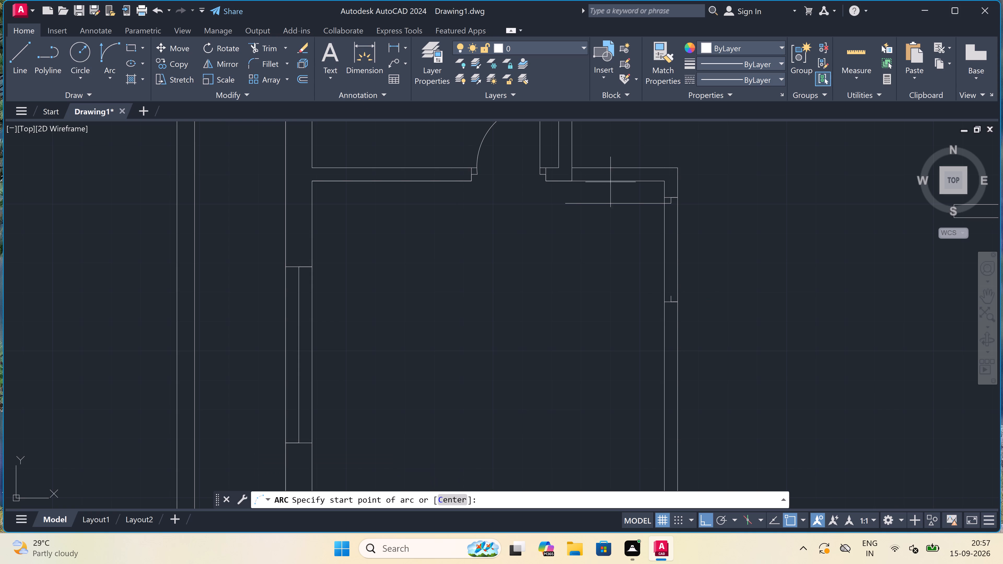
pyautogui.scroll(1, 606, 188)
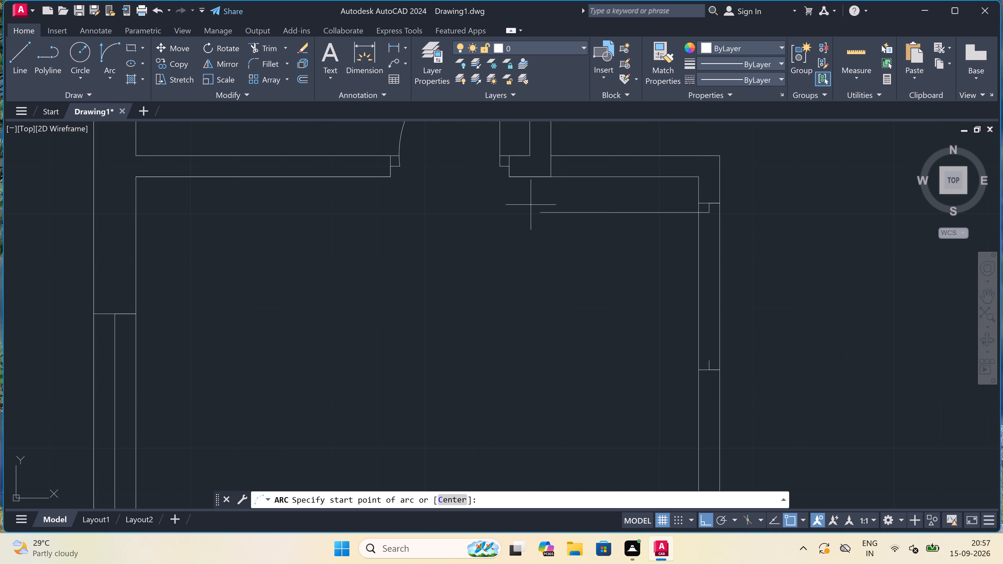
pyautogui.moveTo(539, 210); pyautogui.dragTo(545, 218)
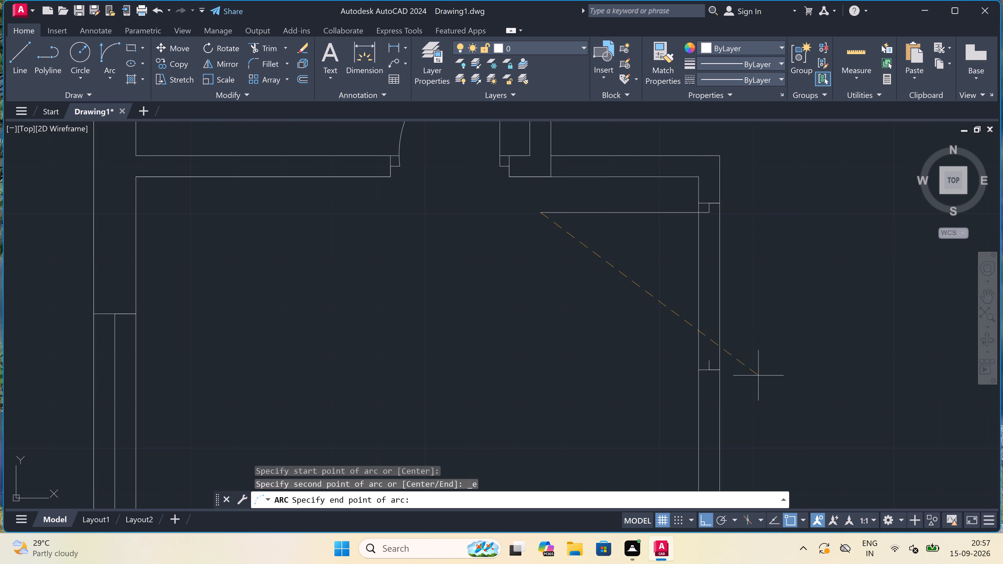
pyautogui.click(712, 360)
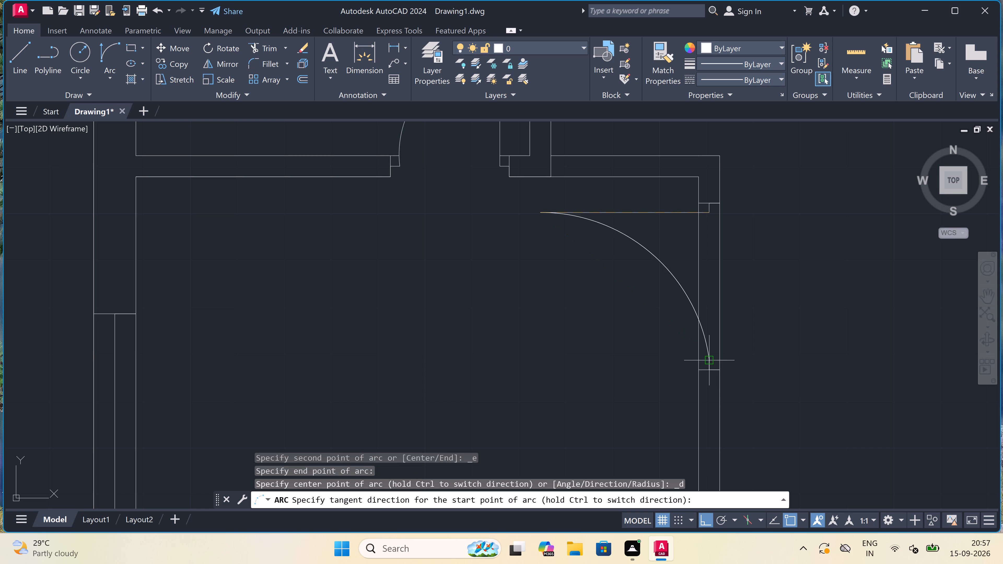
pyautogui.click(602, 386)
# Trim both wall lines between the two jambs to open the doorway in the bedroom's right wall.
pyautogui.write('TR')
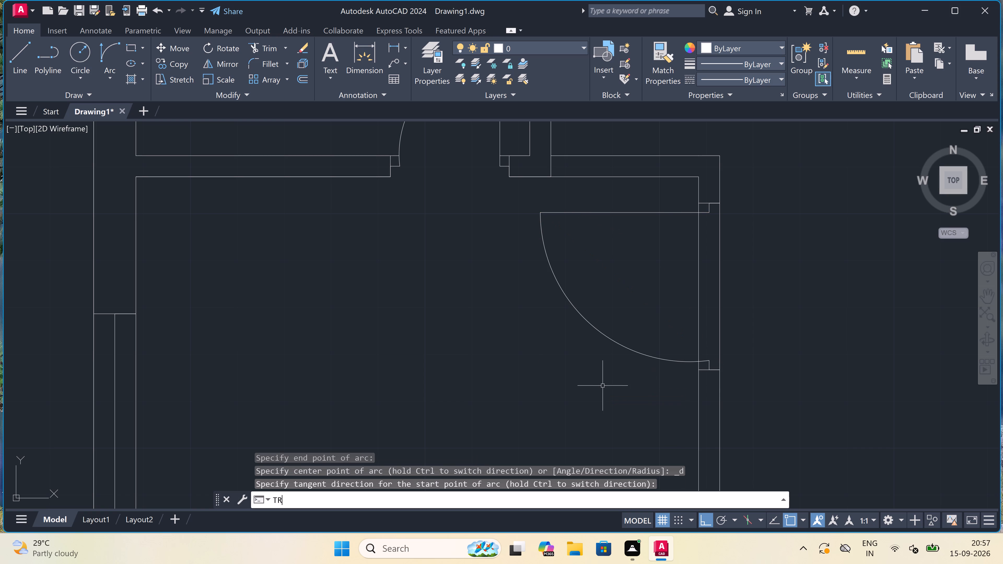
pyautogui.press('space')
pyautogui.click(645, 333)
pyautogui.click(769, 266)
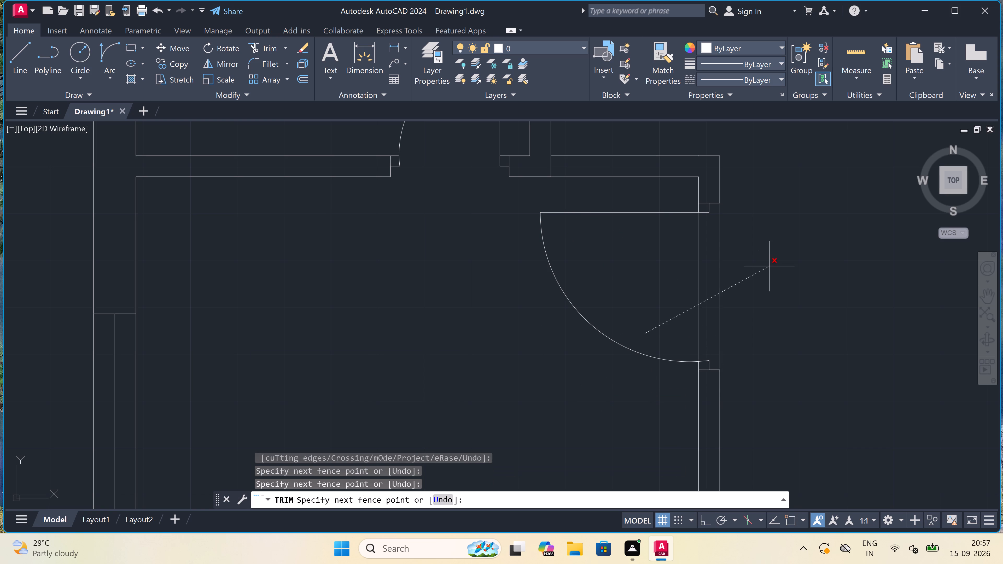
pyautogui.press('Escape')
# Add a multiline text label reading BEDROOM-3 inside the lower-left room, beside its new door.
pyautogui.scroll(-4, 703, 276)
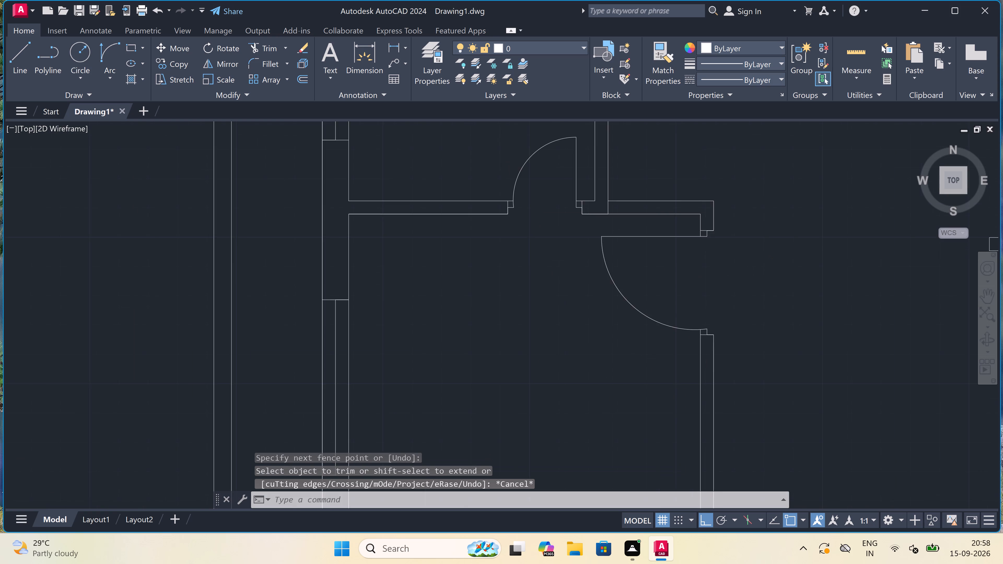
pyautogui.scroll(2, 656, 362)
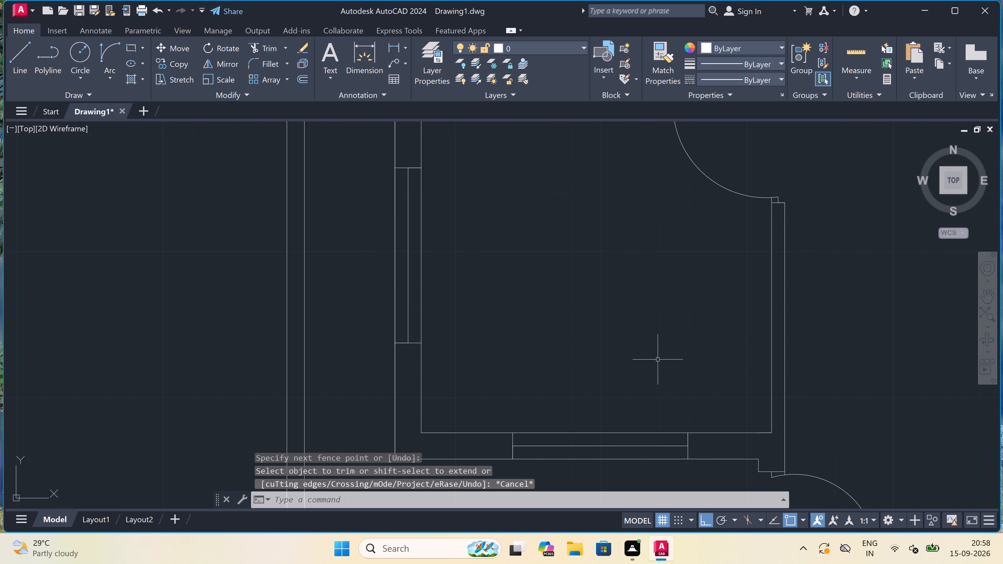
pyautogui.write('MT')
pyautogui.press('space')
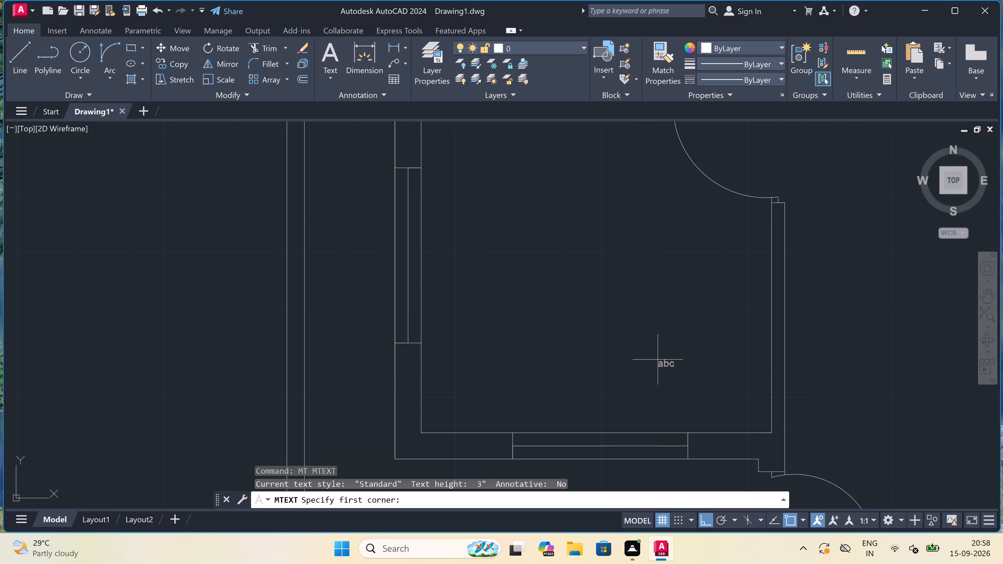
pyautogui.scroll(-2, 659, 361)
pyautogui.scroll(2, 585, 256)
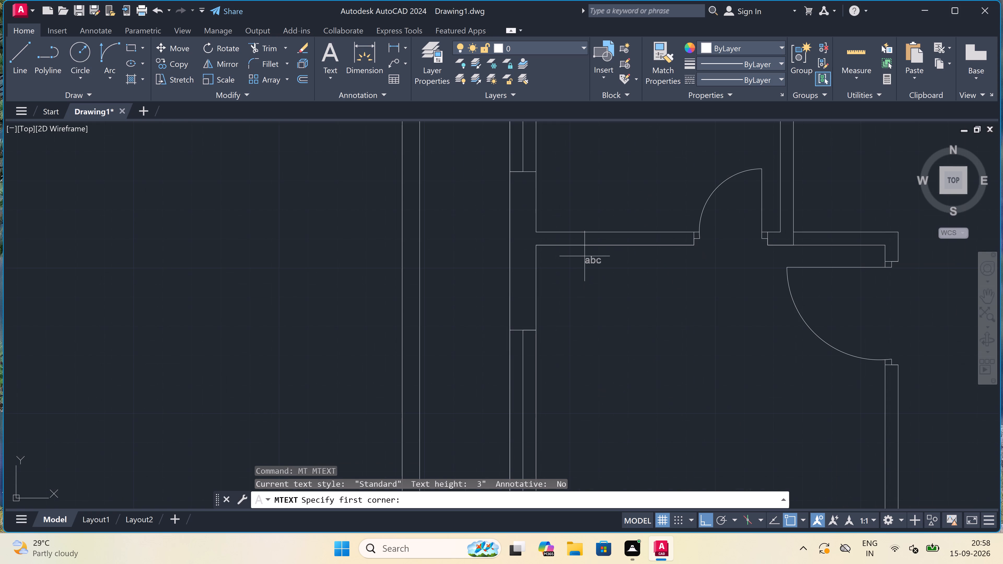
pyautogui.click(570, 275)
pyautogui.click(929, 338)
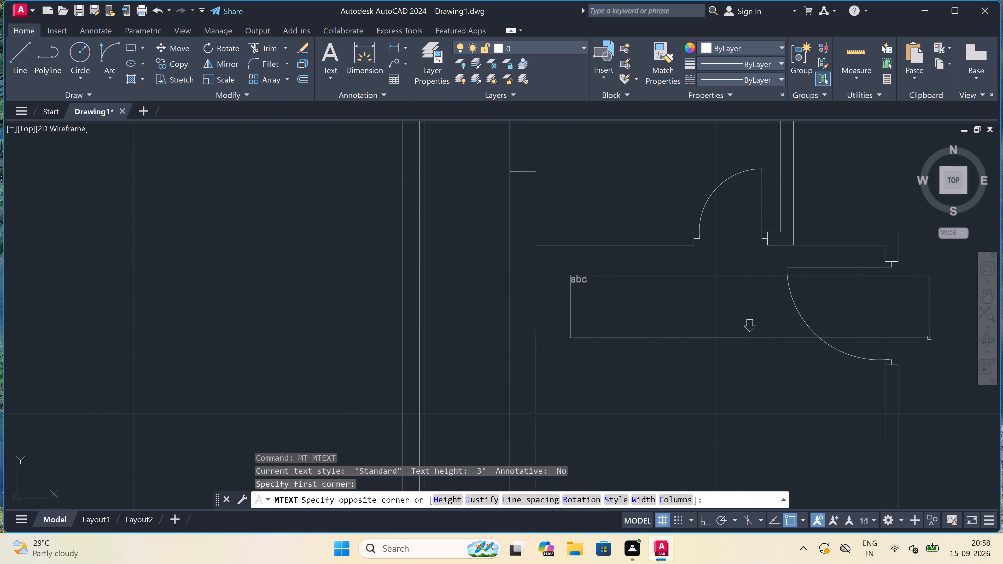
pyautogui.write('BEDROOM-3')
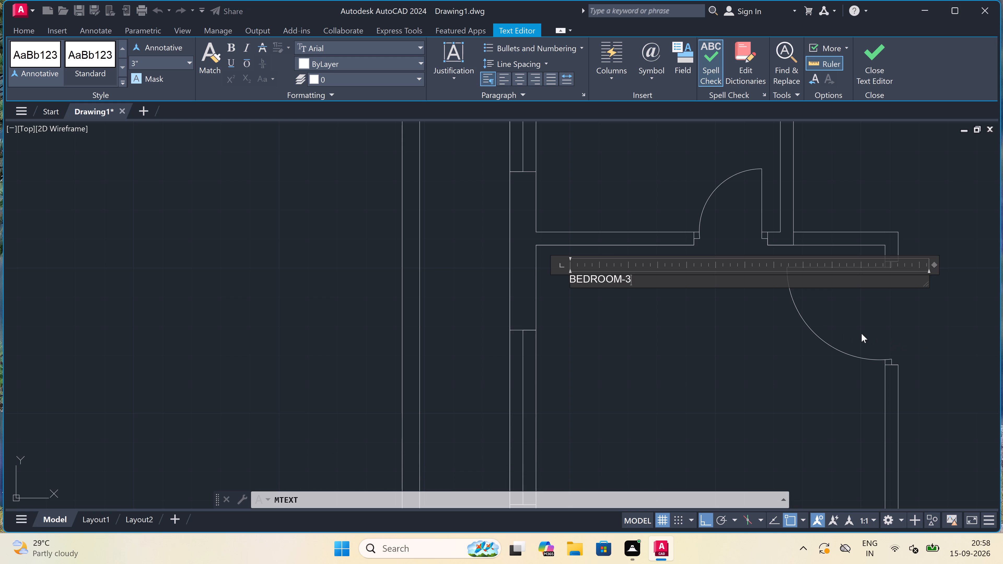
pyautogui.click(568, 277)
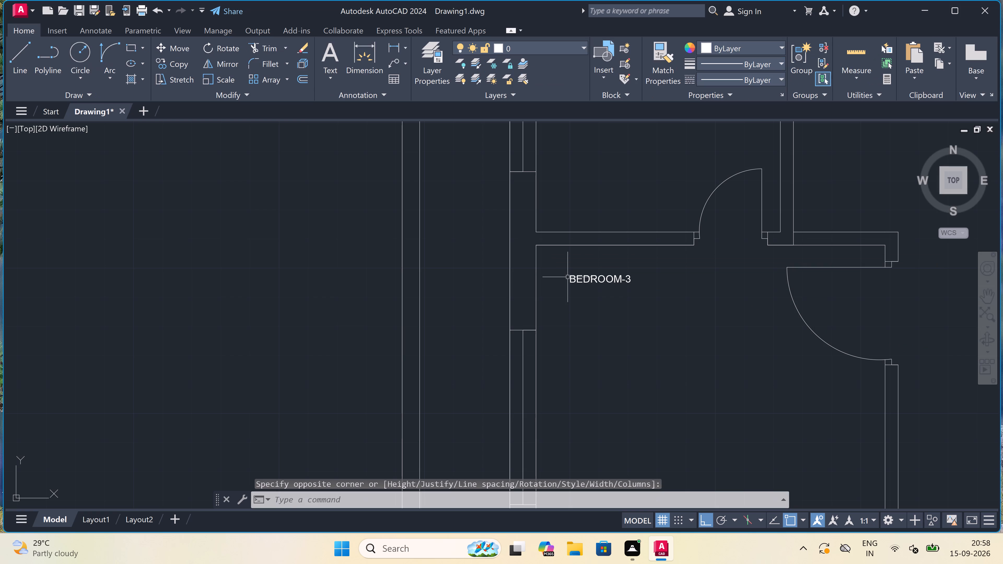
# Change the BEDROOM-3 label to read GUEST BEDROOM, with the size 11'6"X10'4" on a second line.
pyautogui.doubleClick(597, 283)
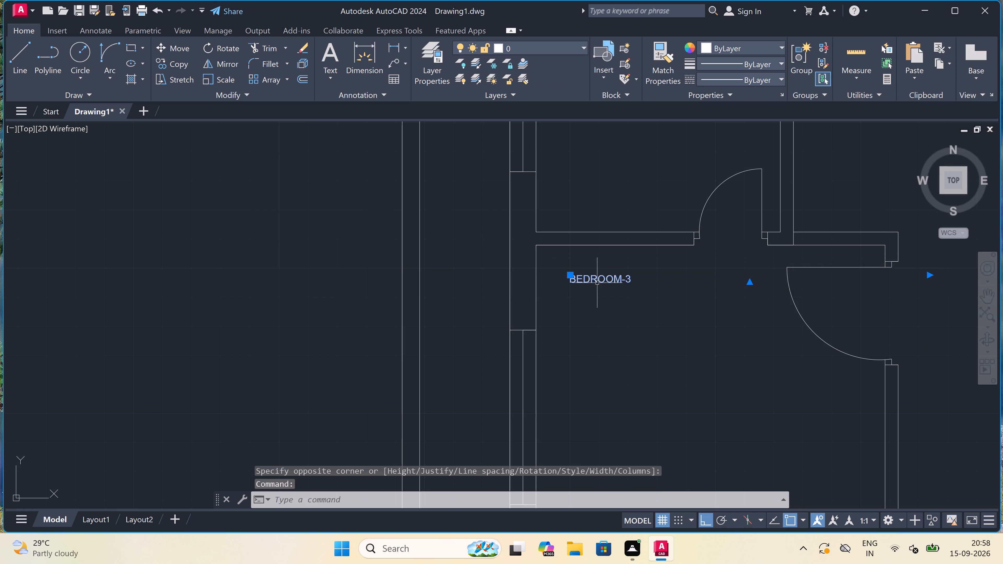
pyautogui.click(574, 281)
pyautogui.press('BackSpace')
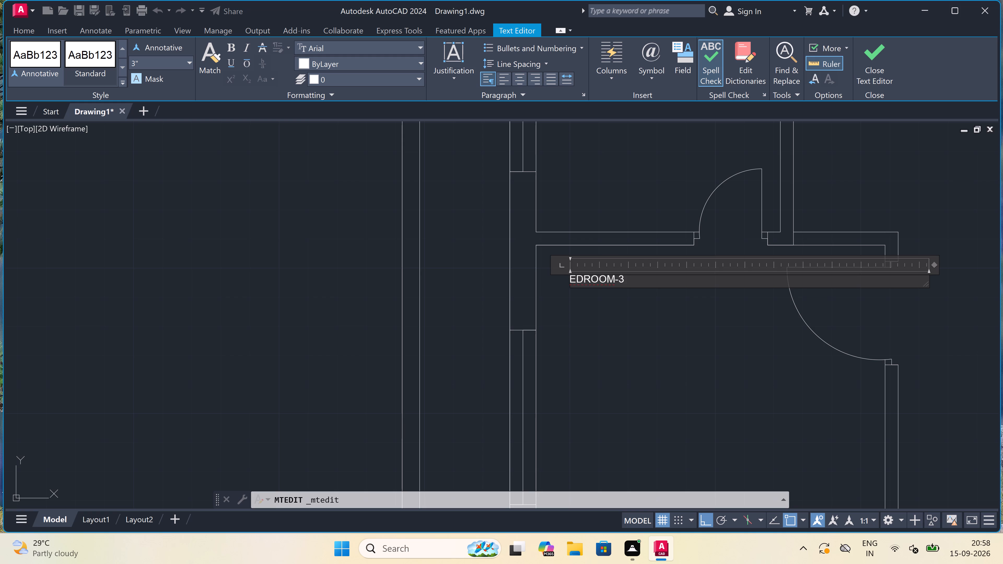
pyautogui.write('GUE')
pyautogui.write('ST')
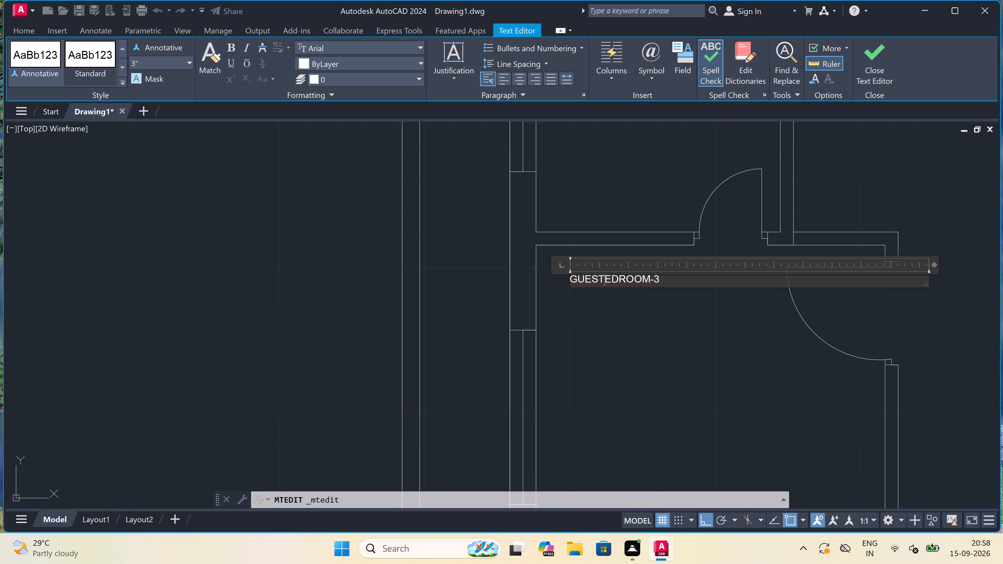
pyautogui.press('space')
pyautogui.press('b')
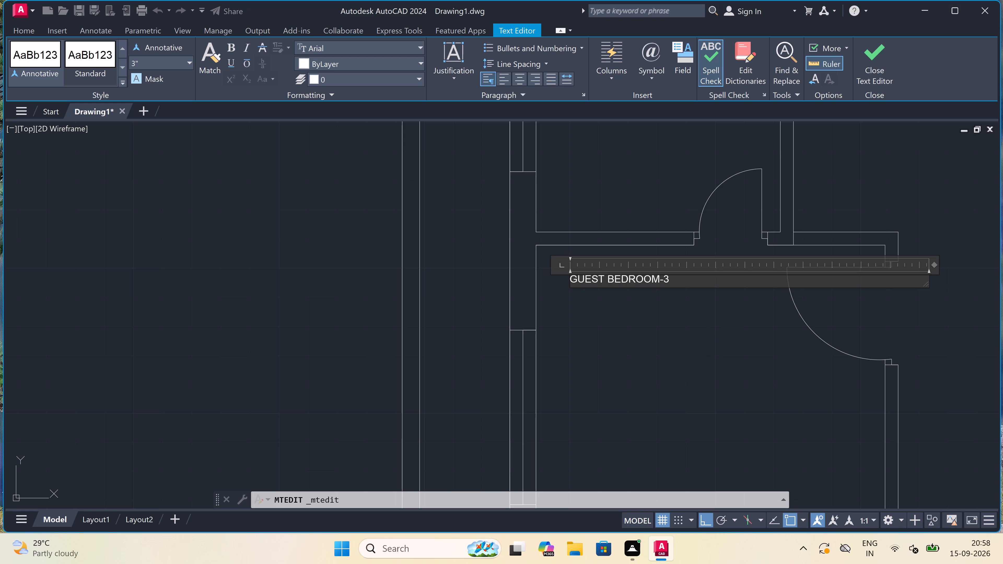
pyautogui.click(704, 279)
pyautogui.press('BackSpace')
pyautogui.press('BackSpace')
pyautogui.press('Return')
pyautogui.write('11\'6"')
pyautogui.write('X10')
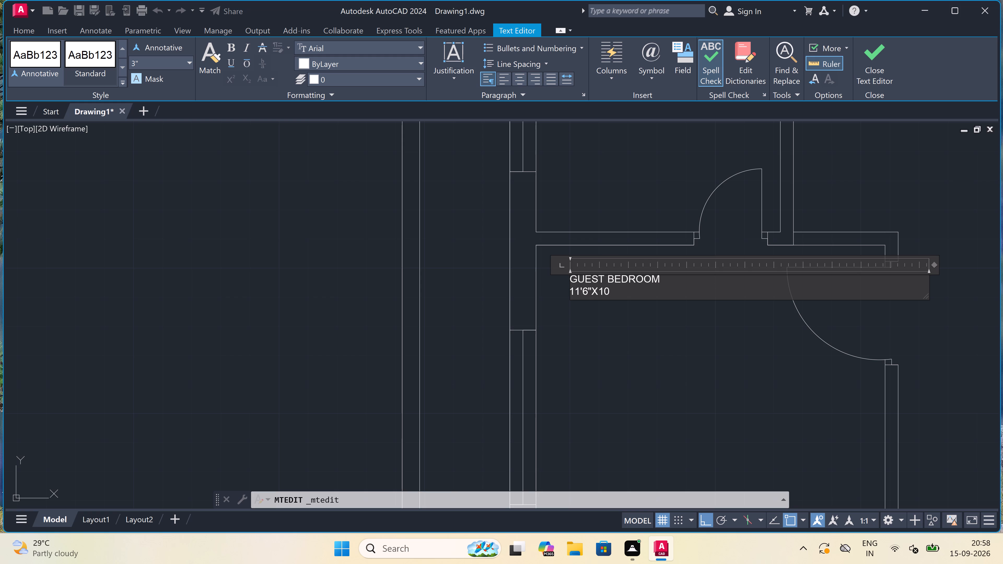
pyautogui.write('\'4"')
pyautogui.click(696, 309)
# Add a multiline text label reading LIVING HALL with 16'6"X13'0" beneath it, in the large room above the staircase.
pyautogui.scroll(-4, 655, 291)
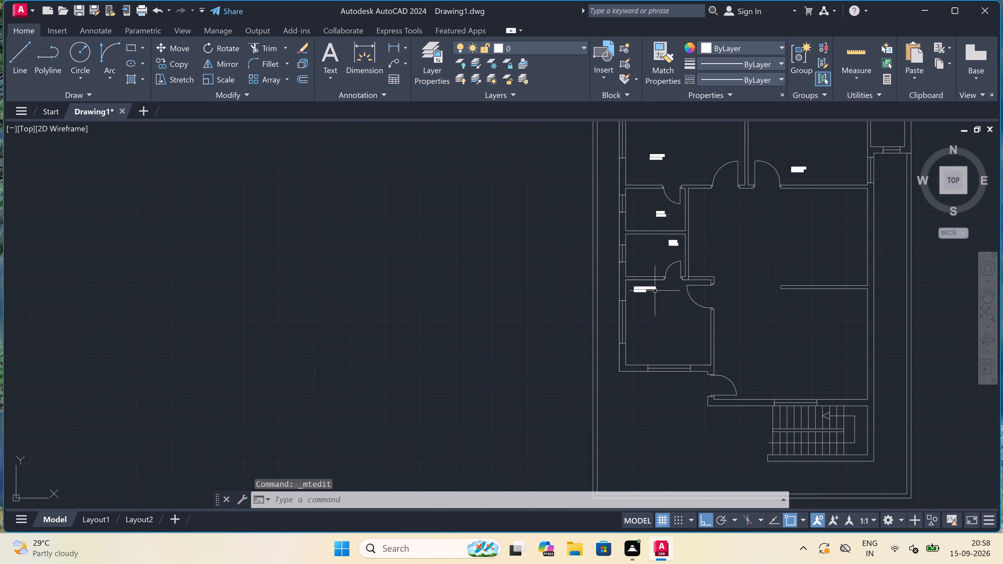
pyautogui.scroll(-2, 655, 291)
pyautogui.scroll(3, 715, 292)
pyautogui.press('space')
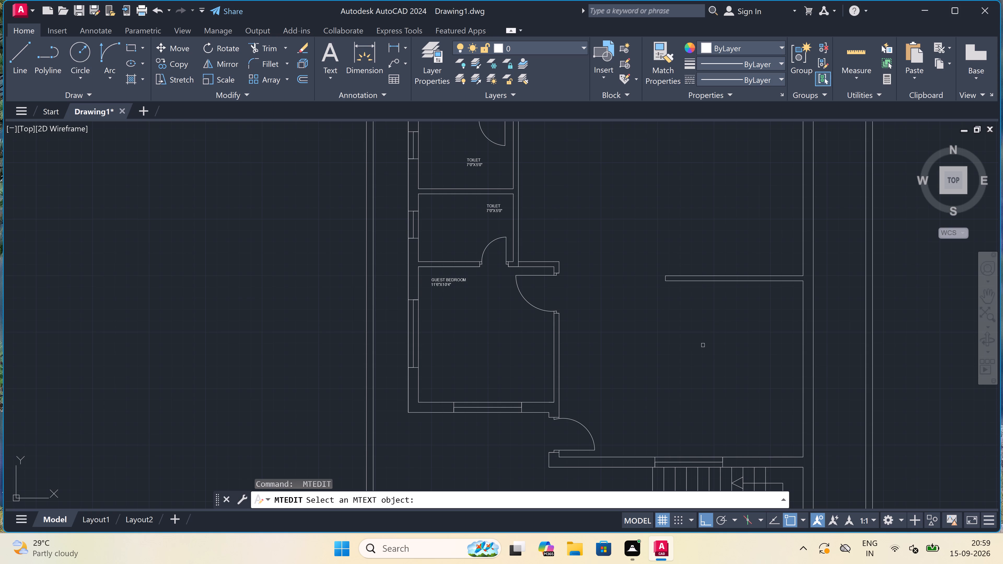
pyautogui.press('Escape')
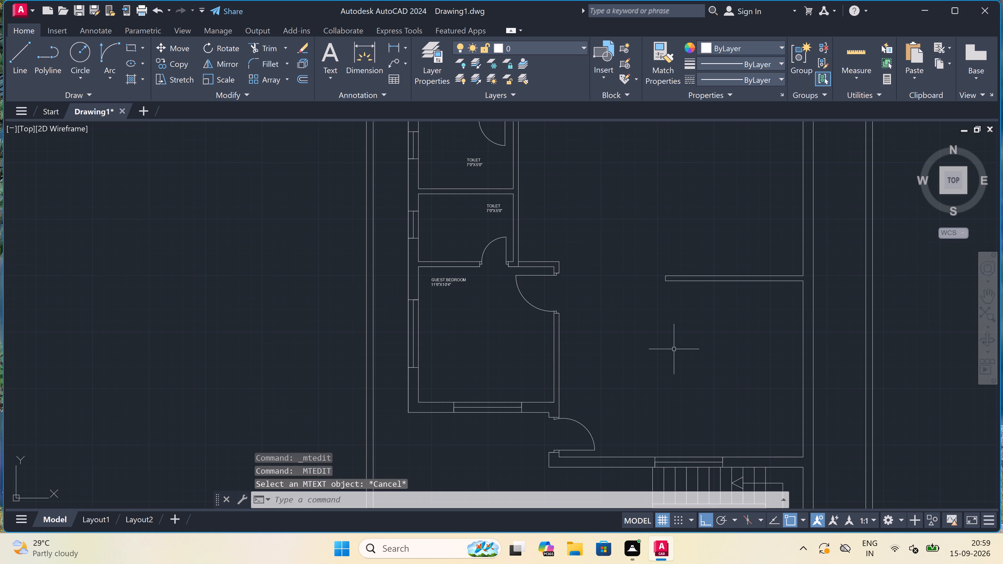
pyautogui.press('m')
pyautogui.write('T')
pyautogui.press('space')
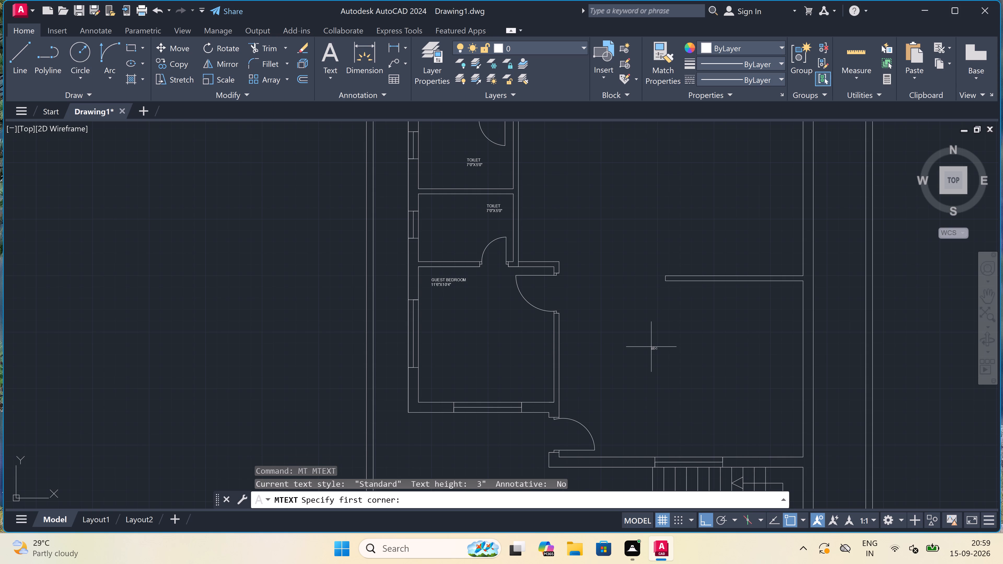
pyautogui.moveTo(651, 347); pyautogui.dragTo(664, 349)
pyautogui.click(766, 356)
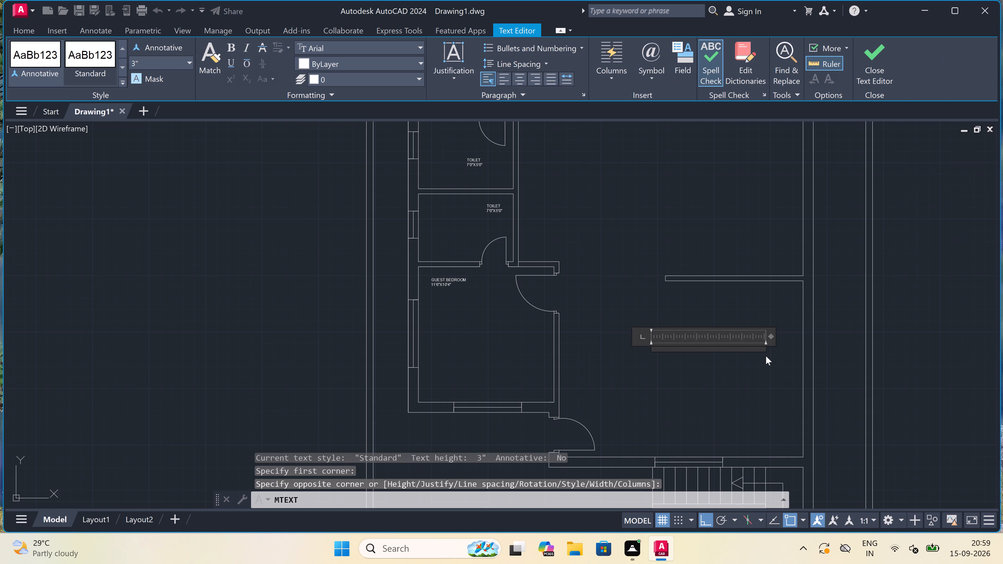
pyautogui.write('LIVING HALL')
pyautogui.press('Return')
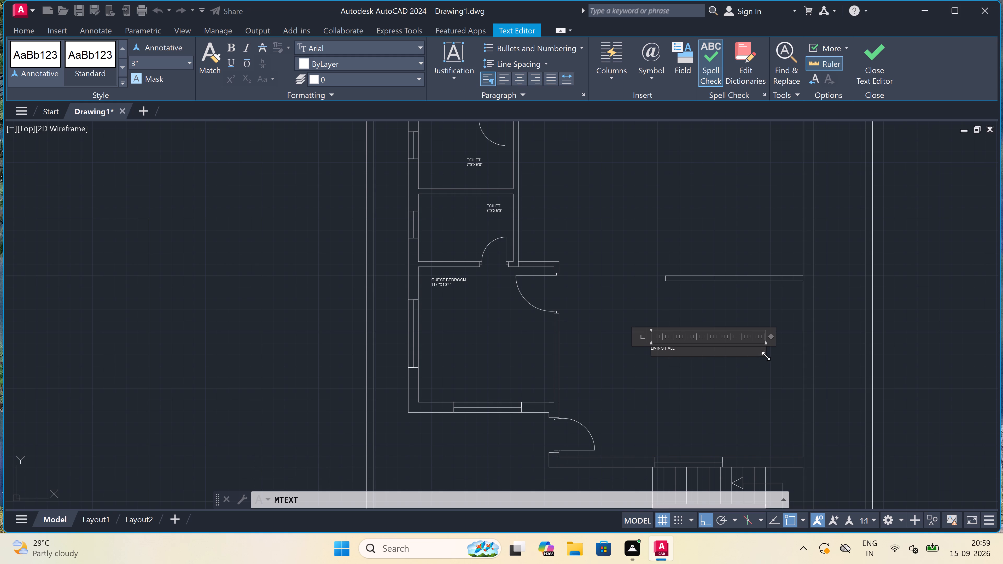
pyautogui.scroll(2, 720, 365)
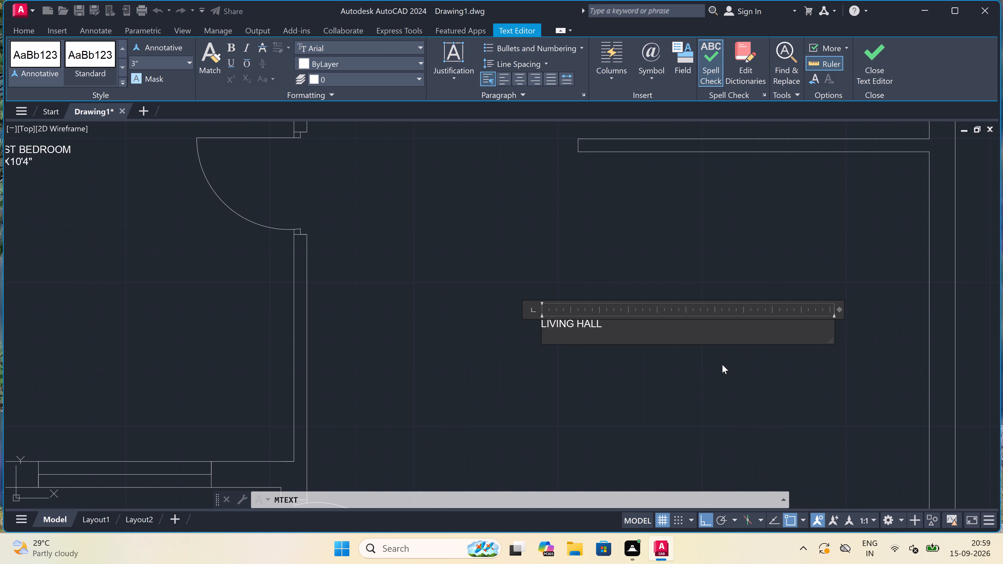
pyautogui.write('16\'6"X')
pyautogui.write('13\'0"')
pyautogui.click(489, 209)
# Add a multiline text label reading KITCHEN LIVING HALL with 21'0"X11'5" beneath it, in the room beside the toilets.
pyautogui.scroll(-5, 491, 211)
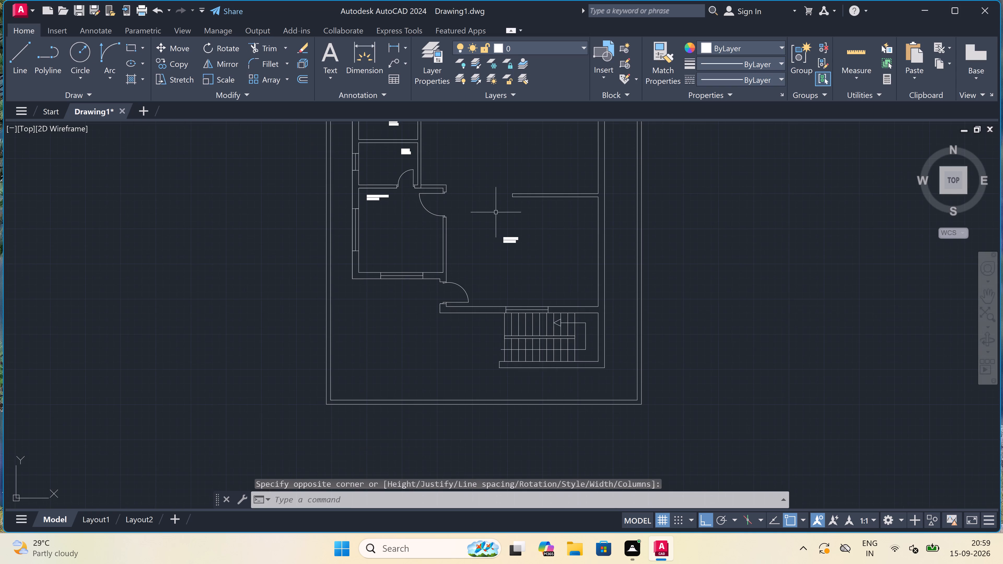
pyautogui.scroll(-2, 503, 215)
pyautogui.press('space')
pyautogui.scroll(3, 509, 204)
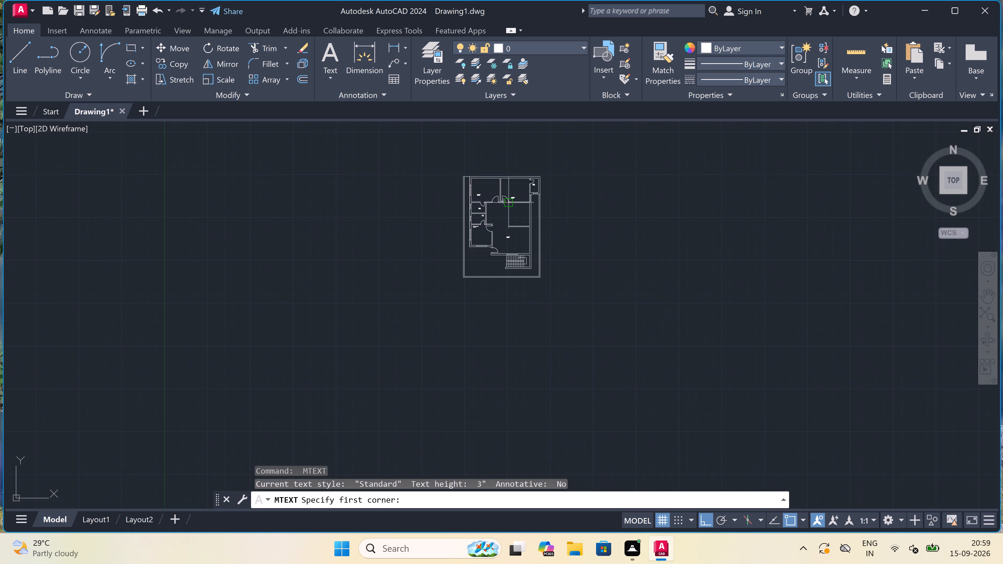
pyautogui.scroll(3, 513, 223)
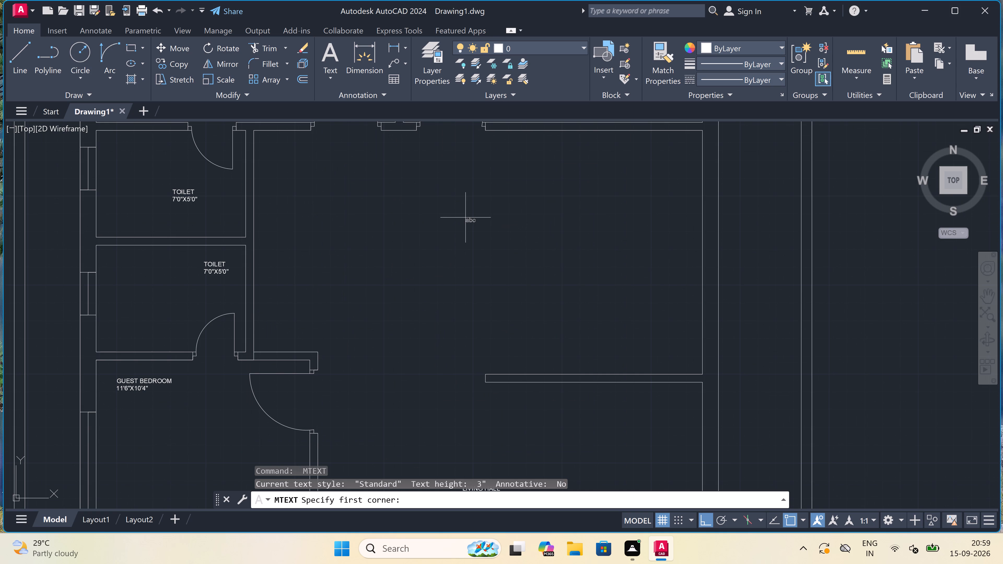
pyautogui.moveTo(457, 206); pyautogui.dragTo(465, 212)
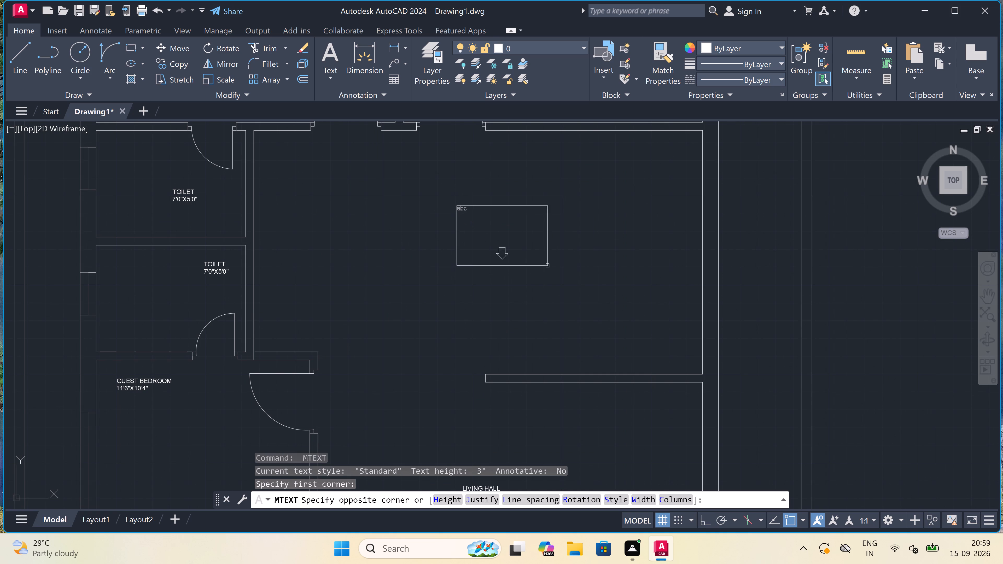
pyautogui.click(601, 296)
pyautogui.write('KITCHEN')
pyautogui.press('space')
pyautogui.write('LIVI')
pyautogui.write('NG HALL')
pyautogui.press('Return')
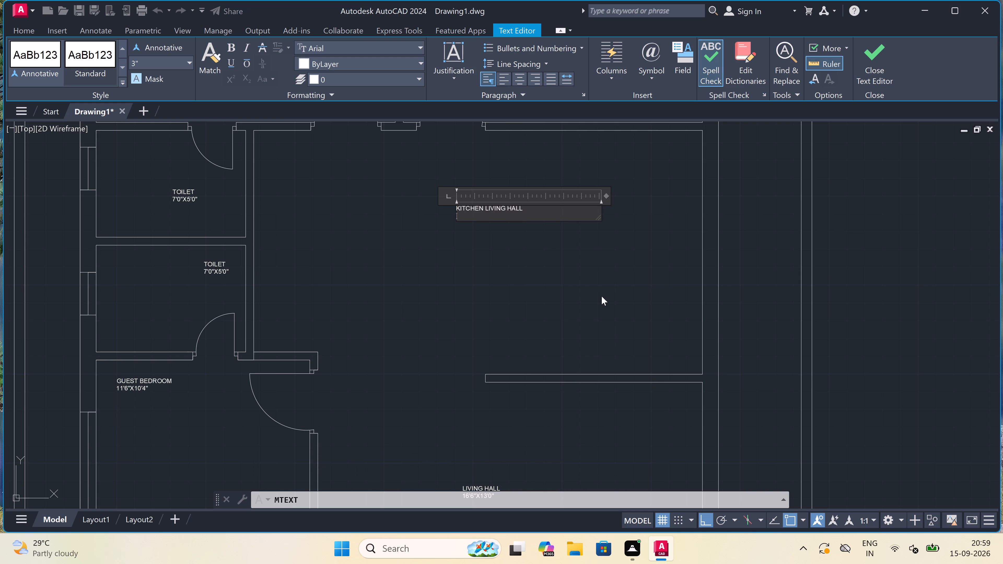
pyautogui.scroll(1, 454, 210)
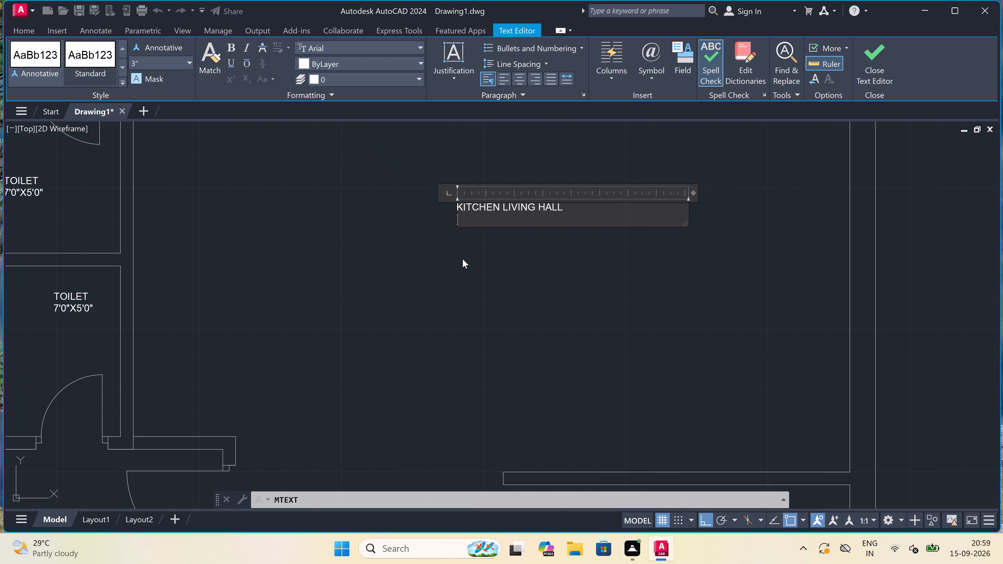
pyautogui.write("21'")
pyautogui.press('4')
pyautogui.press('BackSpace')
pyautogui.write('0"X')
pyautogui.write("11'")
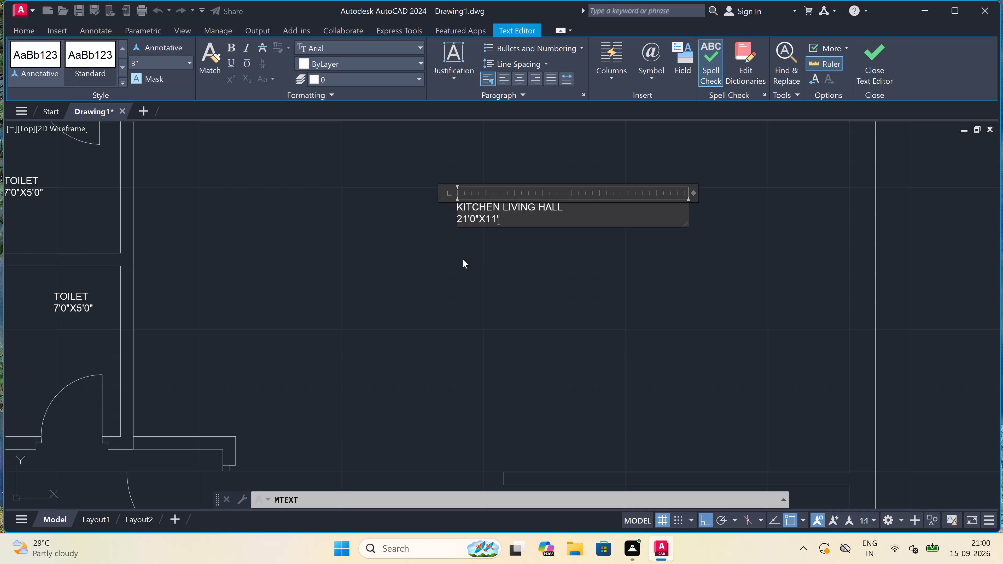
pyautogui.write('5"')
pyautogui.click(390, 248)
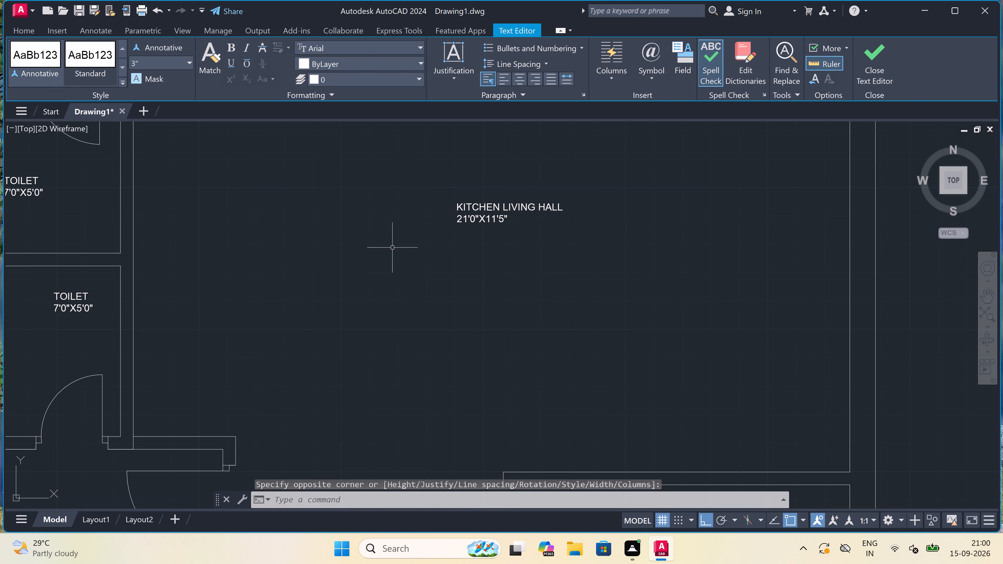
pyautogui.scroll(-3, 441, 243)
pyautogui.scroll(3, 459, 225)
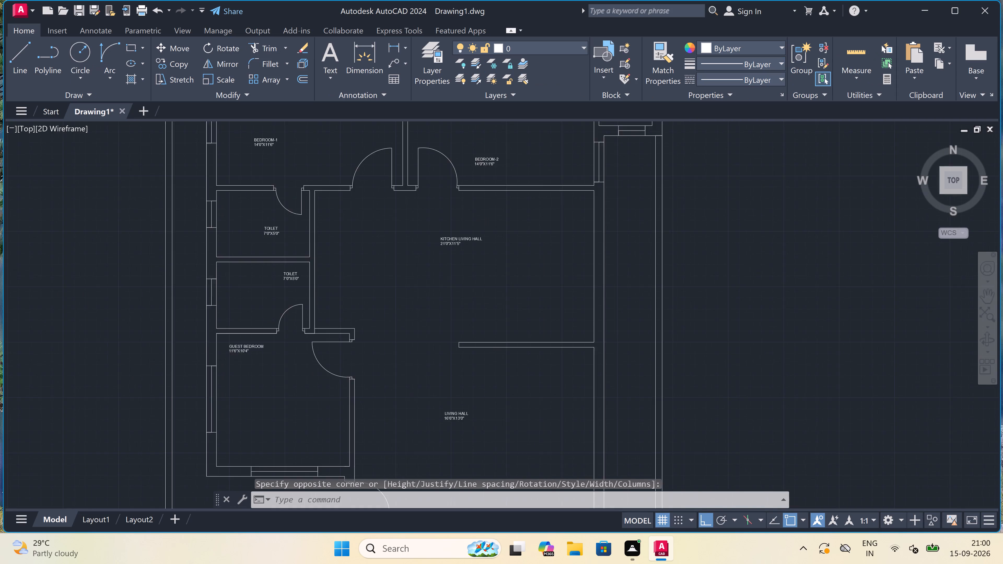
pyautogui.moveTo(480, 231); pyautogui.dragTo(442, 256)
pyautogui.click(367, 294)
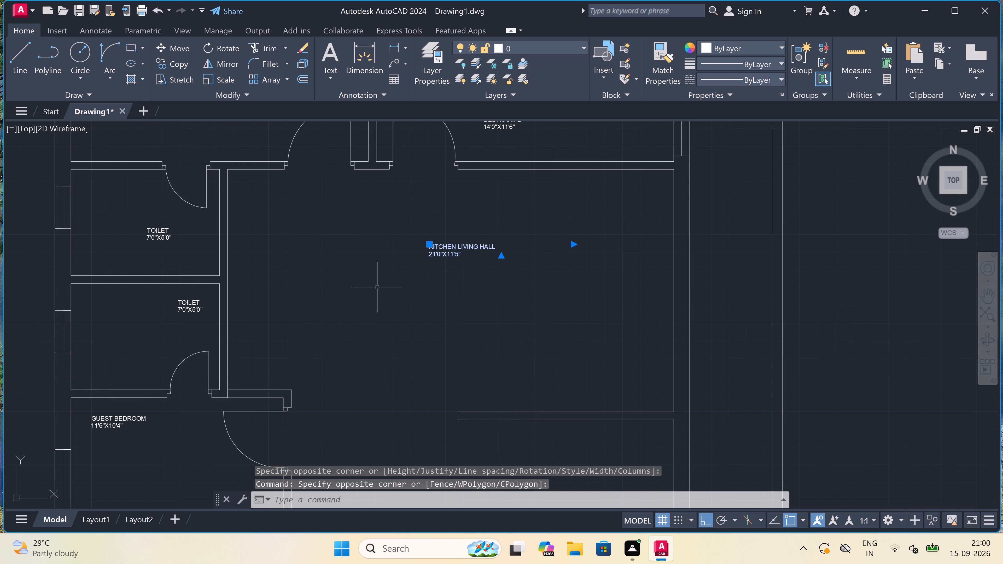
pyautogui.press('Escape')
# Draw an L-shaped kitchen counter outline in the kitchen living hall's lower-right corner, with inner edges about 5'-5" and 4'-3" long.
pyautogui.press('l')
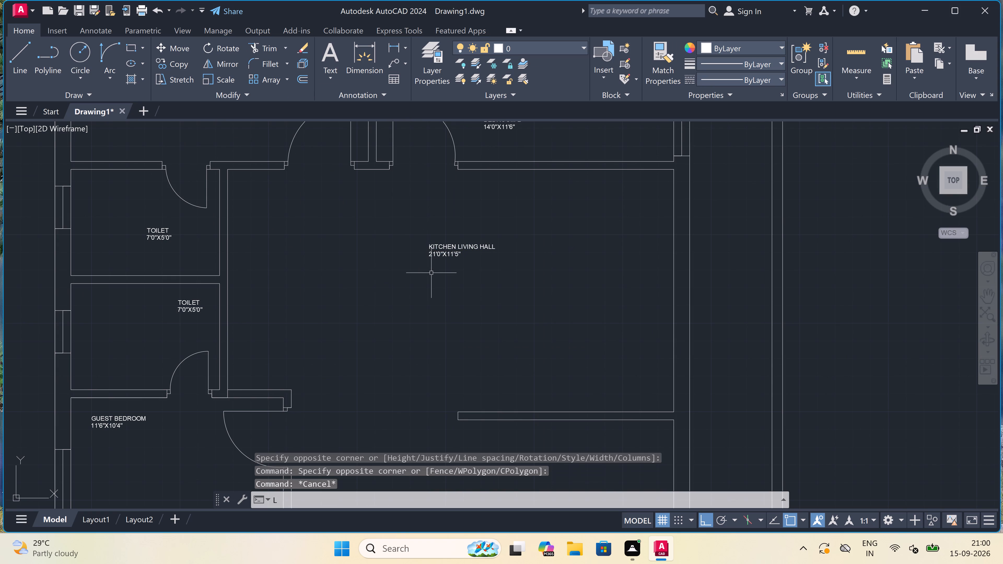
pyautogui.press('space')
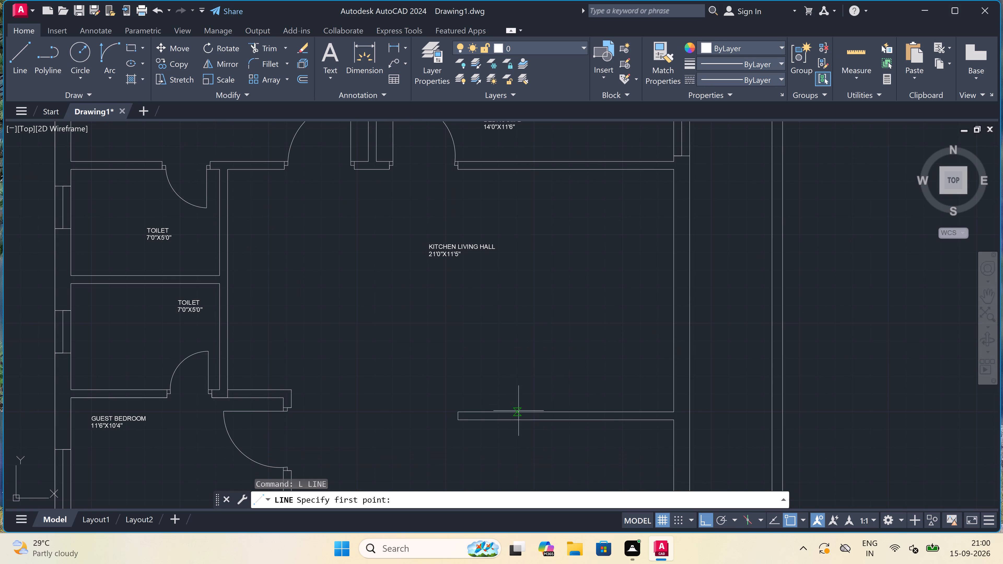
pyautogui.moveTo(520, 412); pyautogui.dragTo(520, 406)
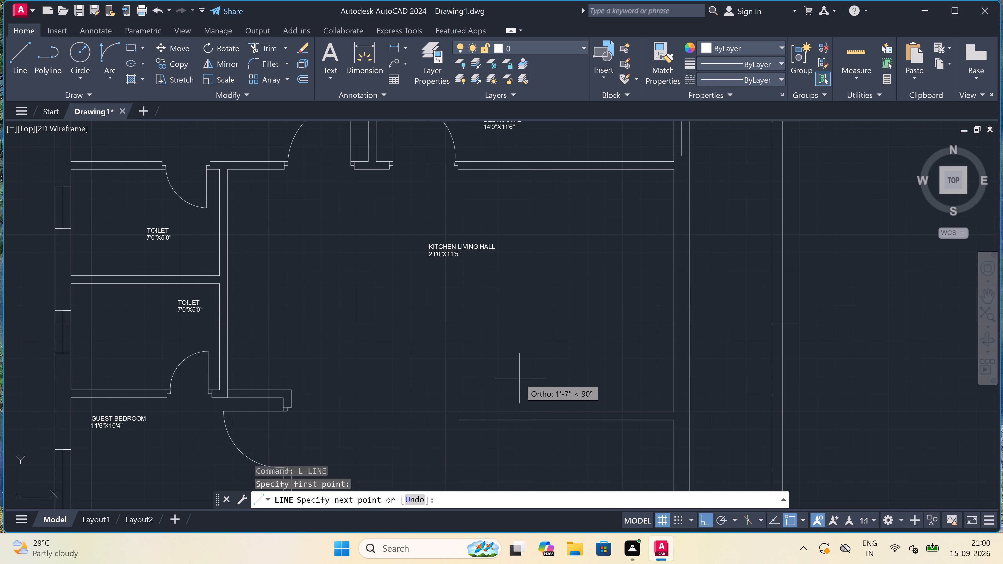
pyautogui.click(519, 376)
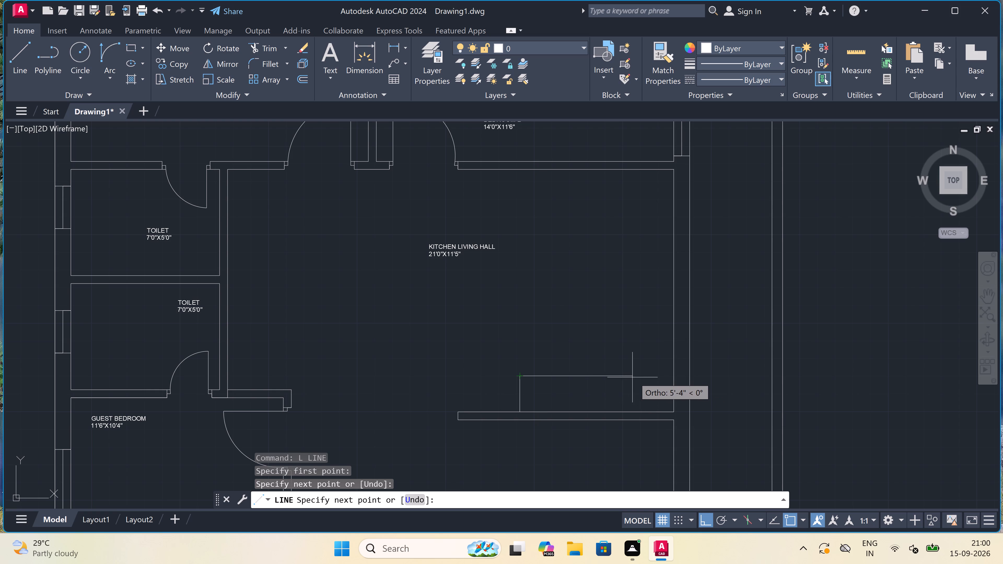
pyautogui.click(636, 377)
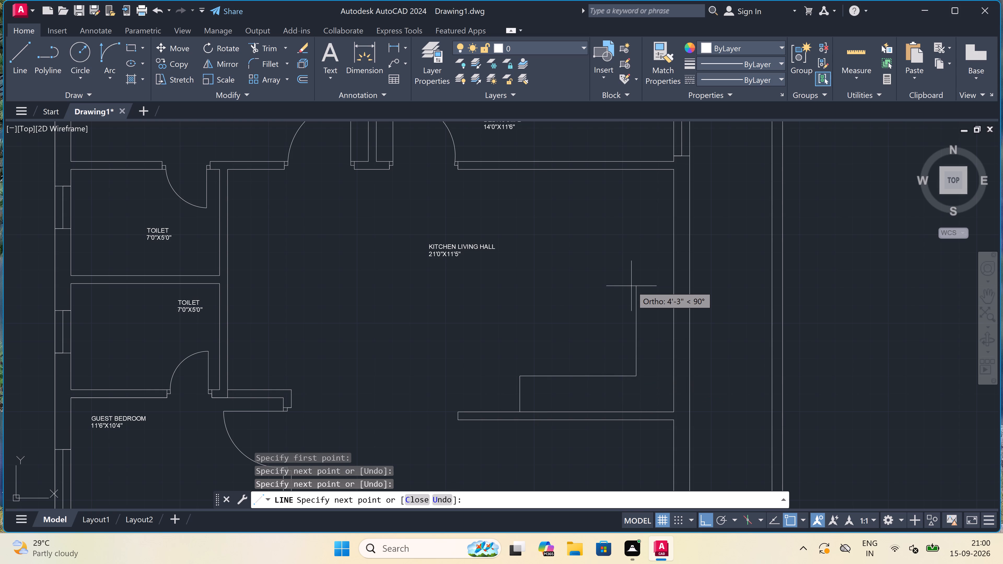
pyautogui.click(631, 285)
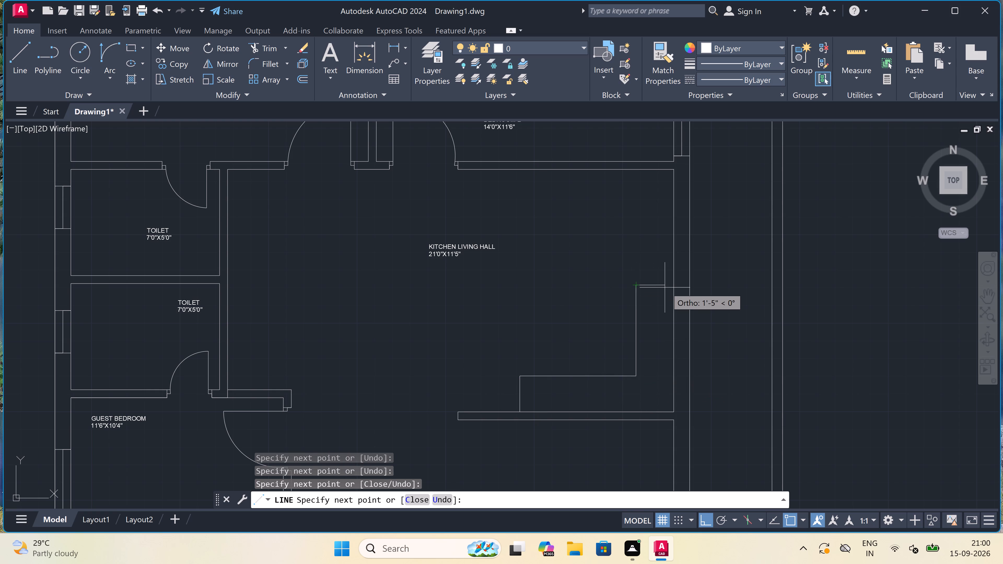
pyautogui.click(672, 285)
pyautogui.press('Escape')
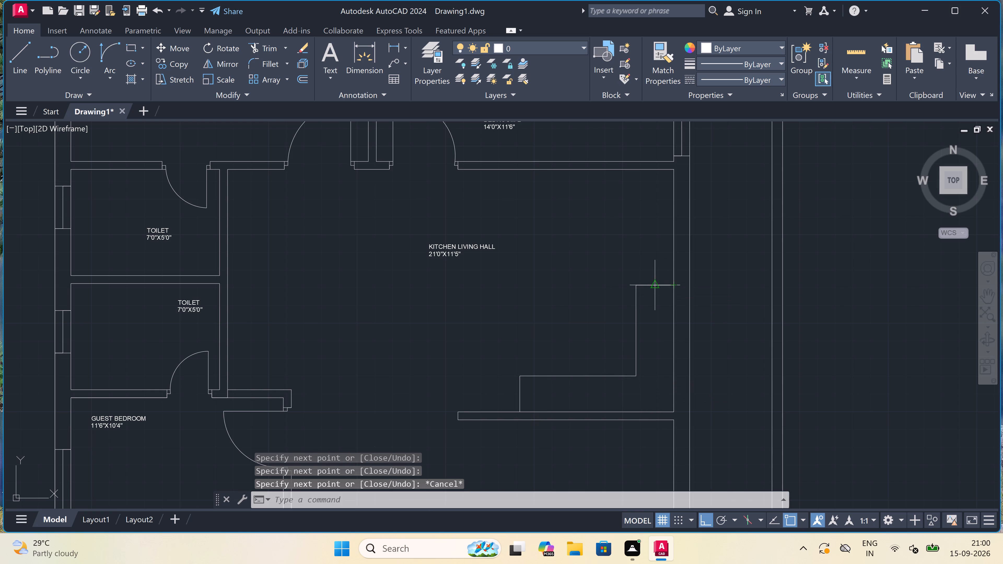
# Move the KITCHEN LIVING HALL label diagonally down and to the right, closer to the counter, with Ortho off.
pyautogui.moveTo(574, 236); pyautogui.dragTo(567, 239)
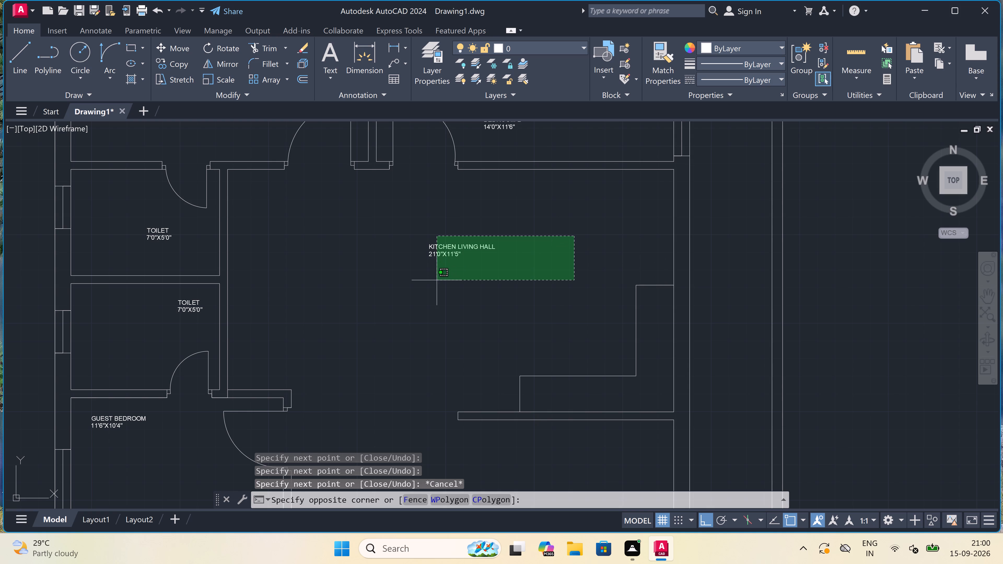
pyautogui.click(376, 279)
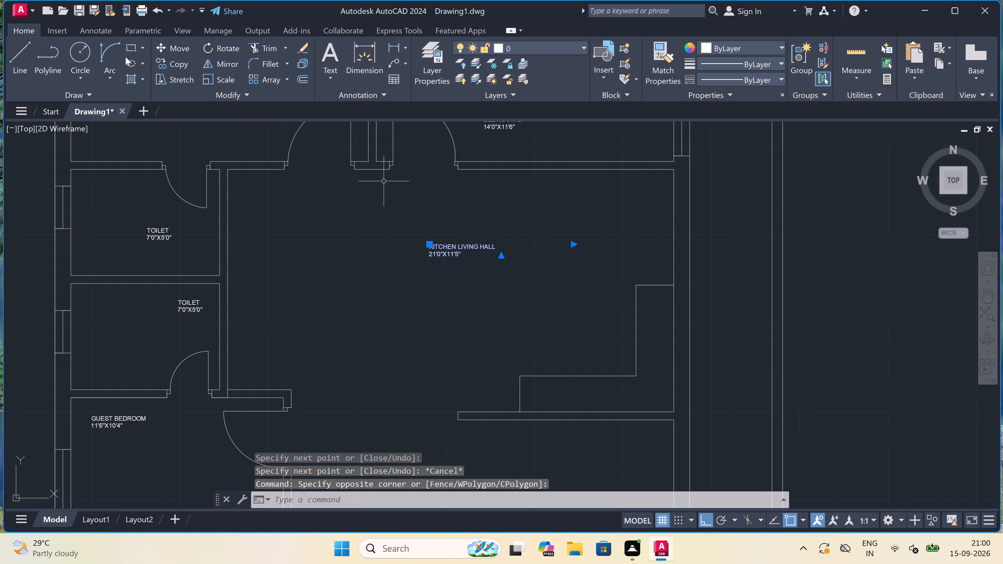
pyautogui.click(167, 43)
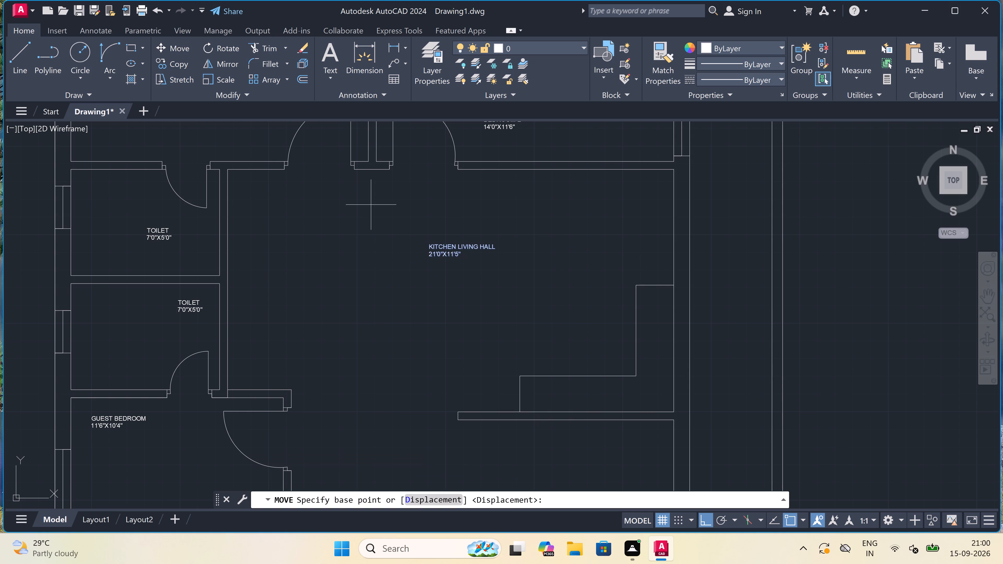
pyautogui.moveTo(447, 243); pyautogui.dragTo(452, 257)
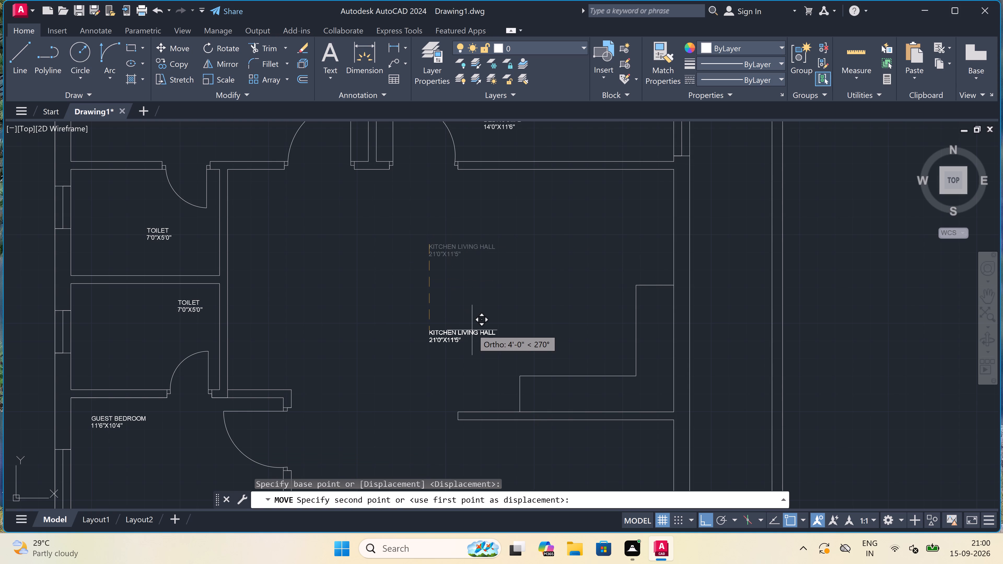
pyautogui.press('F8')
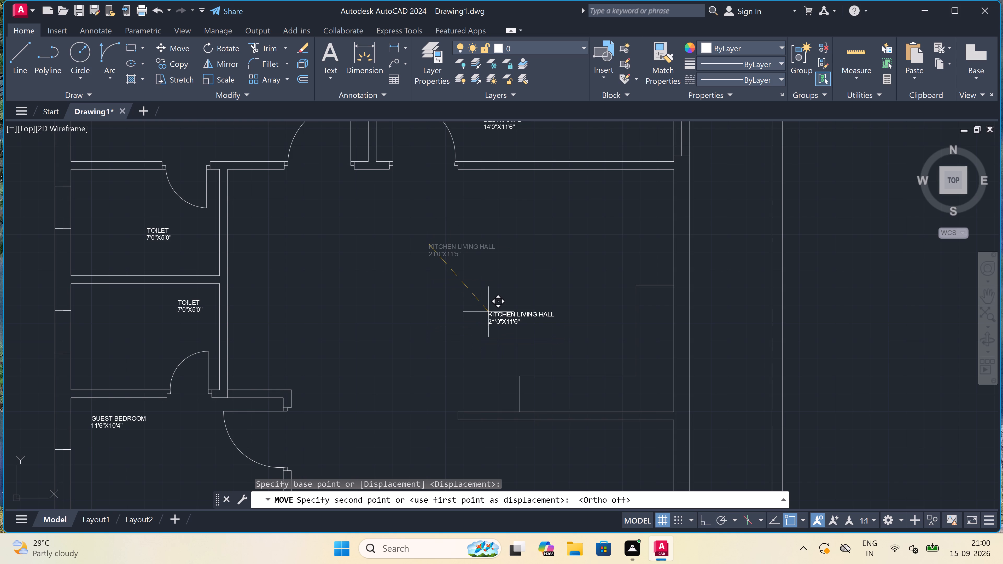
pyautogui.click(491, 309)
pyautogui.press('Escape')
# Draw the upper jamb line across the kitchen living hall's right wall below its top corner, with a 2" stop and 3' door leaf into the room.
pyautogui.scroll(-2, 423, 296)
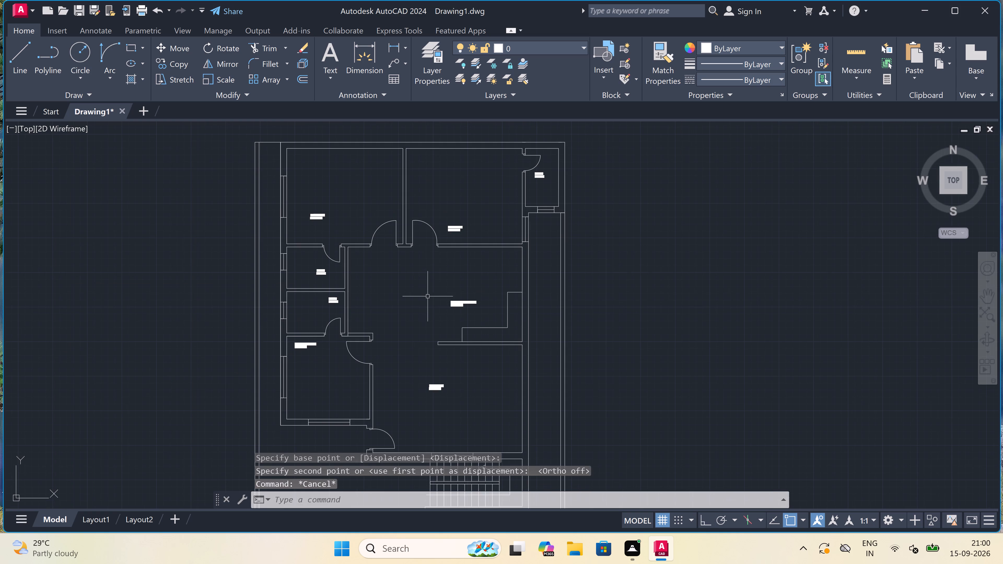
pyautogui.scroll(3, 518, 273)
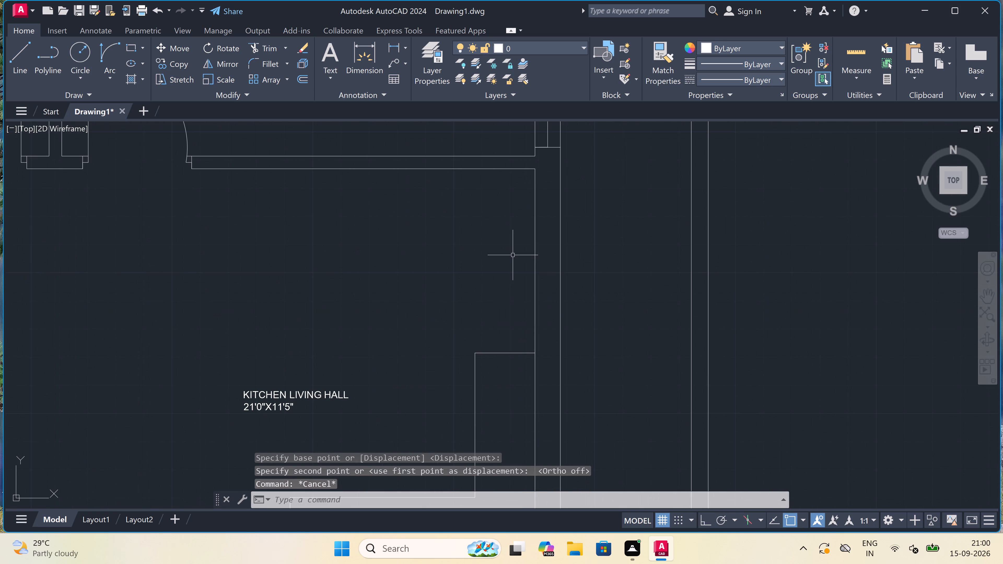
pyautogui.press('l')
pyautogui.press('space')
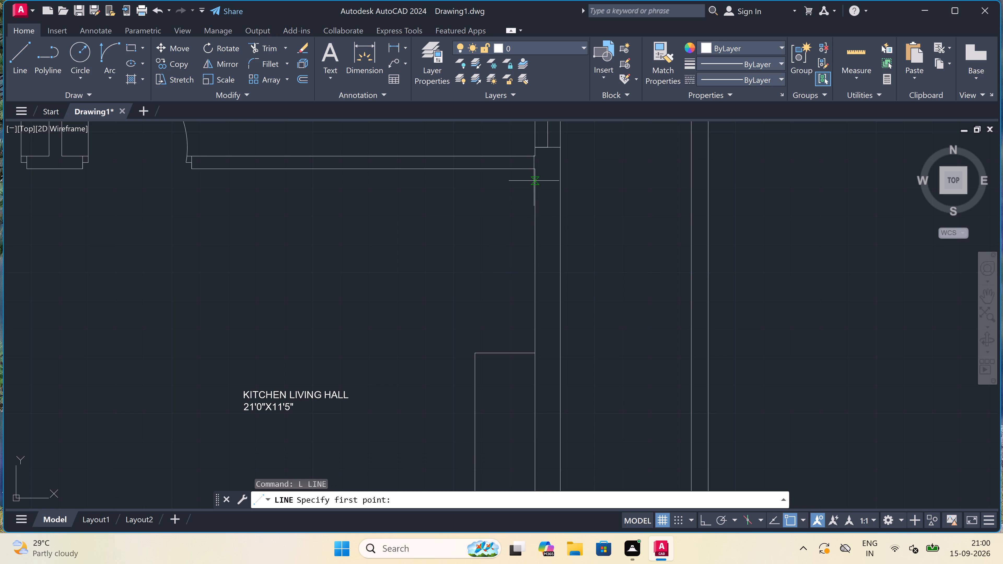
pyautogui.moveTo(534, 181); pyautogui.dragTo(536, 180)
pyautogui.moveTo(540, 183); pyautogui.dragTo(543, 183)
pyautogui.press('F8')
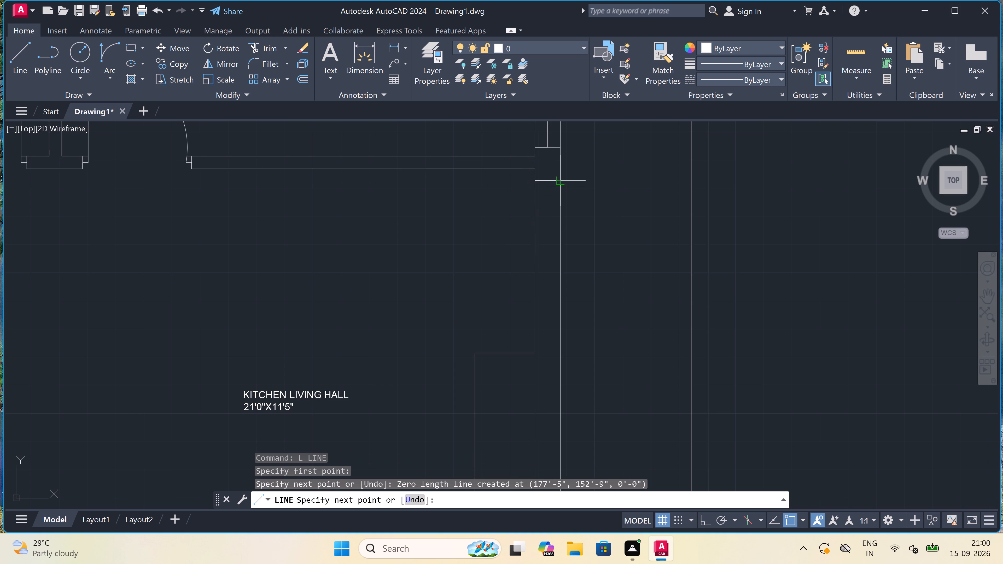
pyautogui.moveTo(559, 185); pyautogui.dragTo(553, 185)
pyautogui.moveTo(546, 183); pyautogui.dragTo(545, 209)
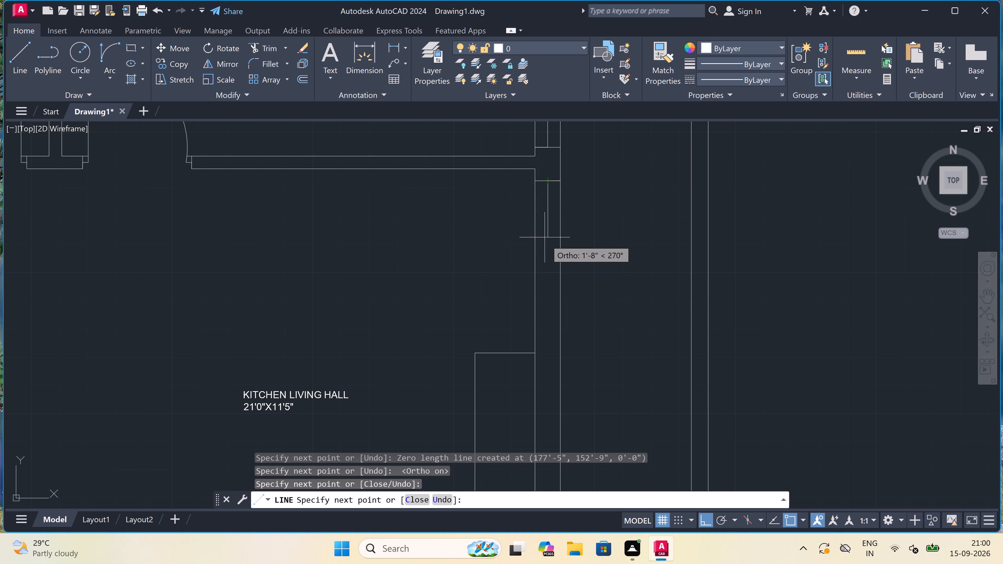
pyautogui.write('2"')
pyautogui.press('space')
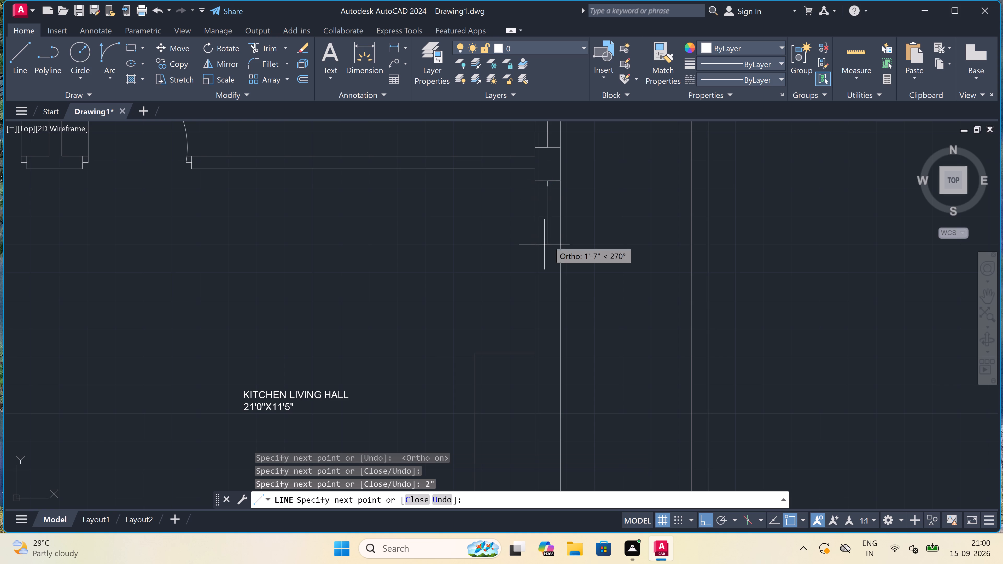
pyautogui.write('3;')
pyautogui.press('BackSpace')
pyautogui.write("'")
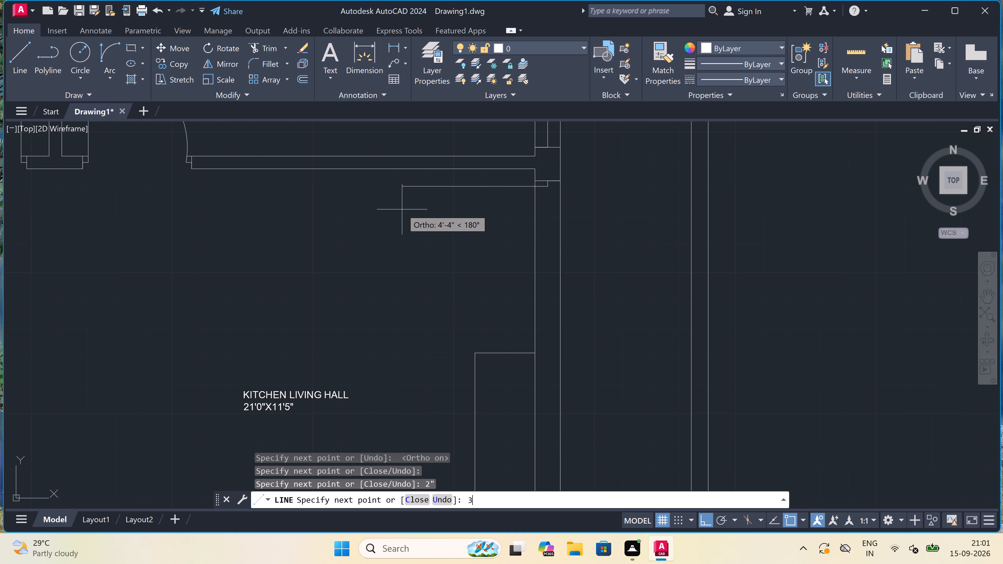
pyautogui.press('space')
pyautogui.press('Escape')
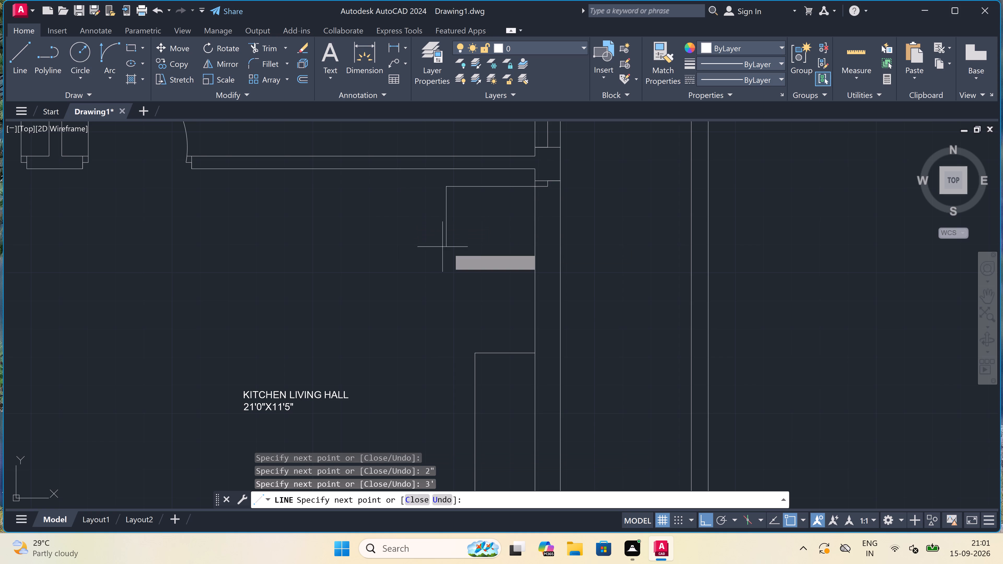
# Draw the lower jamb line across the same wall, above the counter, with a 2" stop pointing up from its midpoint.
pyautogui.press('space')
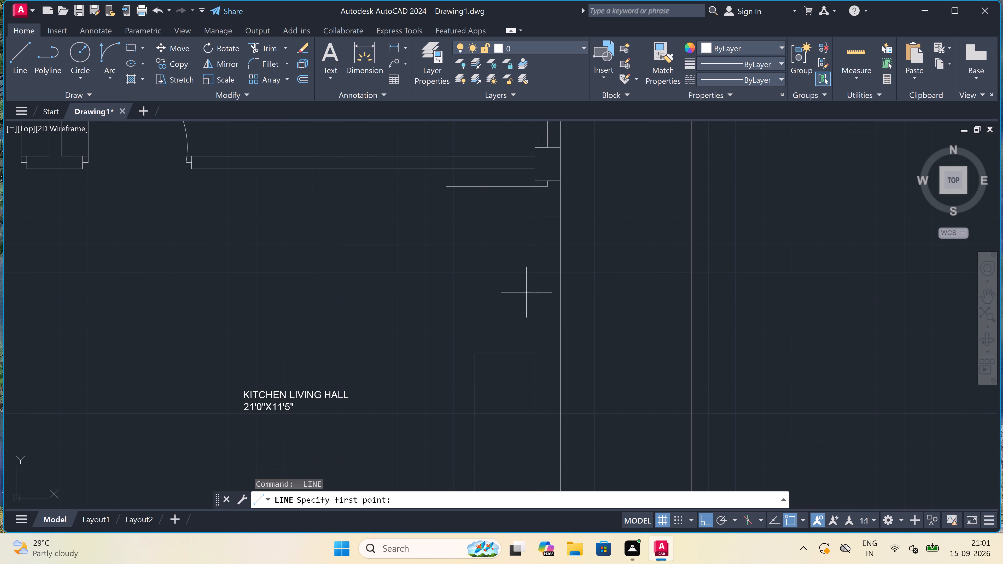
pyautogui.click(536, 304)
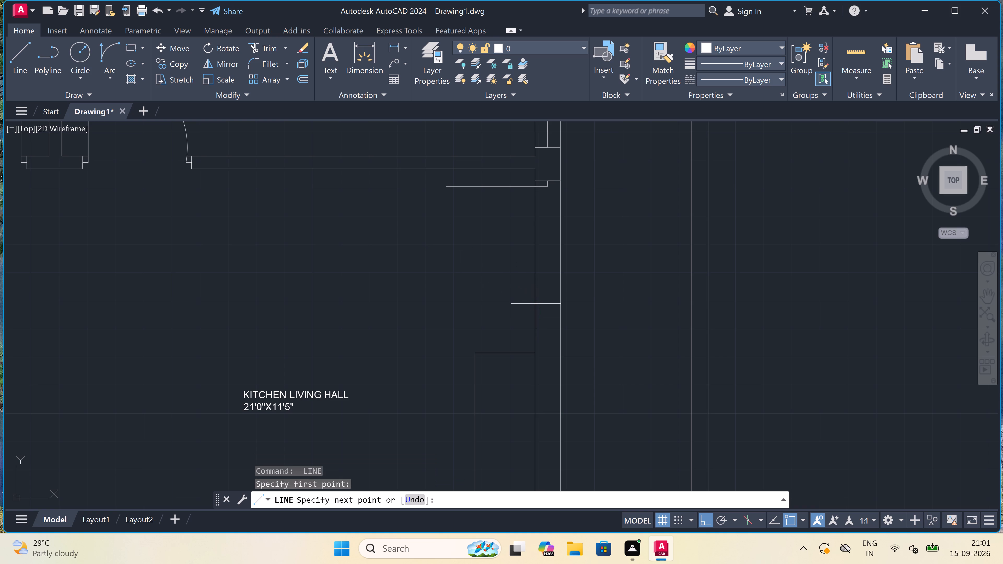
pyautogui.click(561, 307)
pyautogui.moveTo(546, 305); pyautogui.dragTo(546, 302)
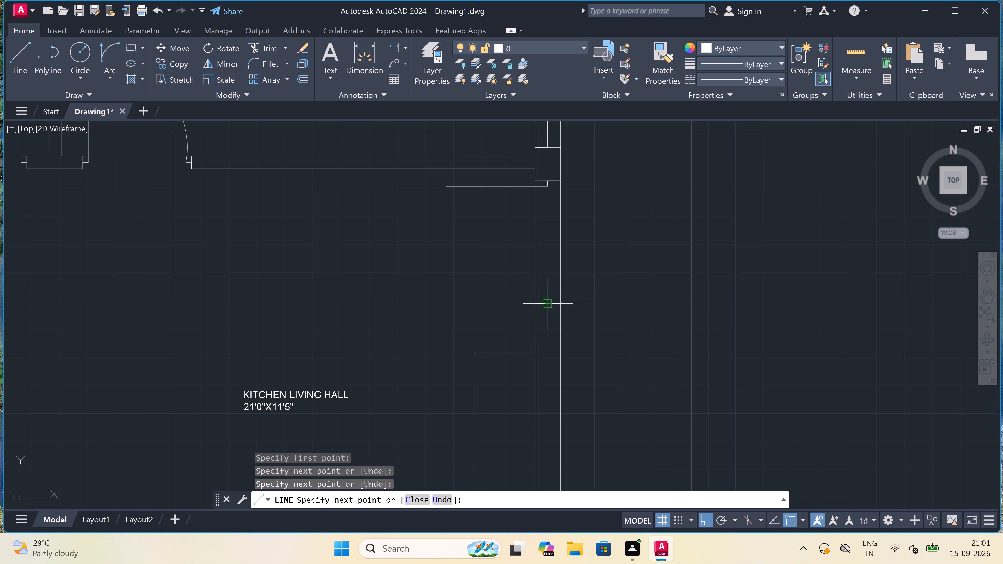
pyautogui.write('2"')
pyautogui.press('space')
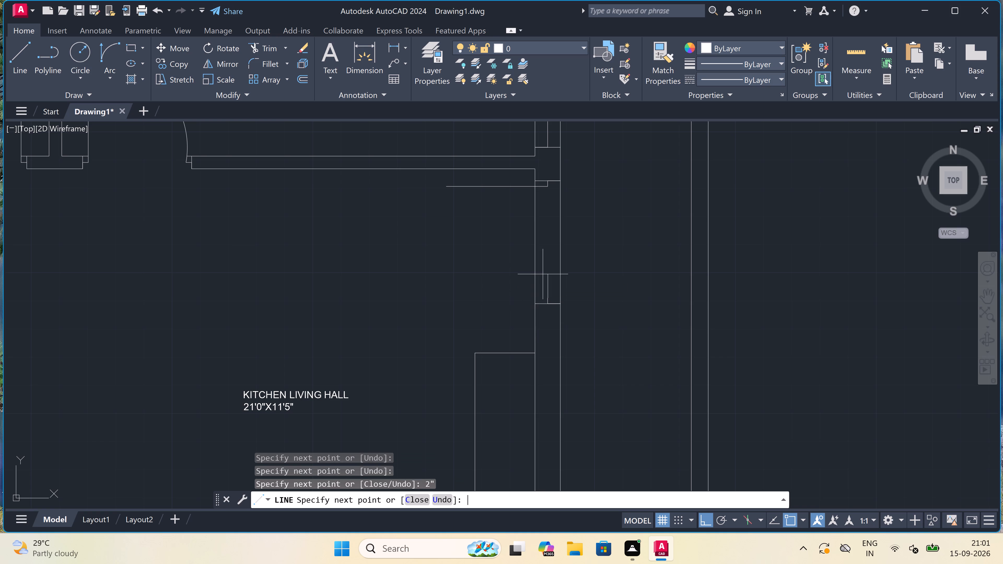
pyautogui.press('Escape')
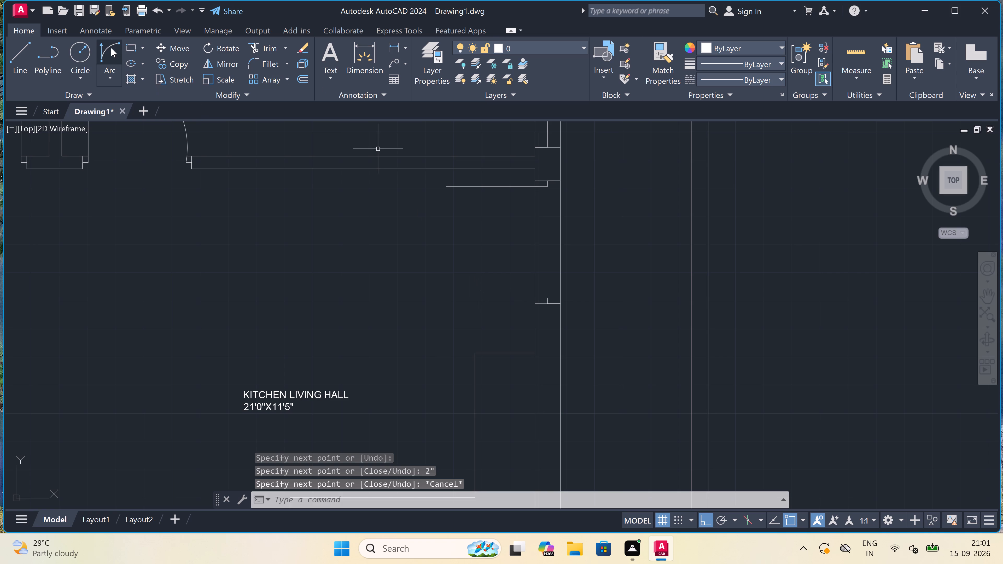
# Draw the door swing arc by start, end and direction from the leaf's free end to the lower jamb stop.
pyautogui.click(111, 48)
pyautogui.scroll(2, 486, 204)
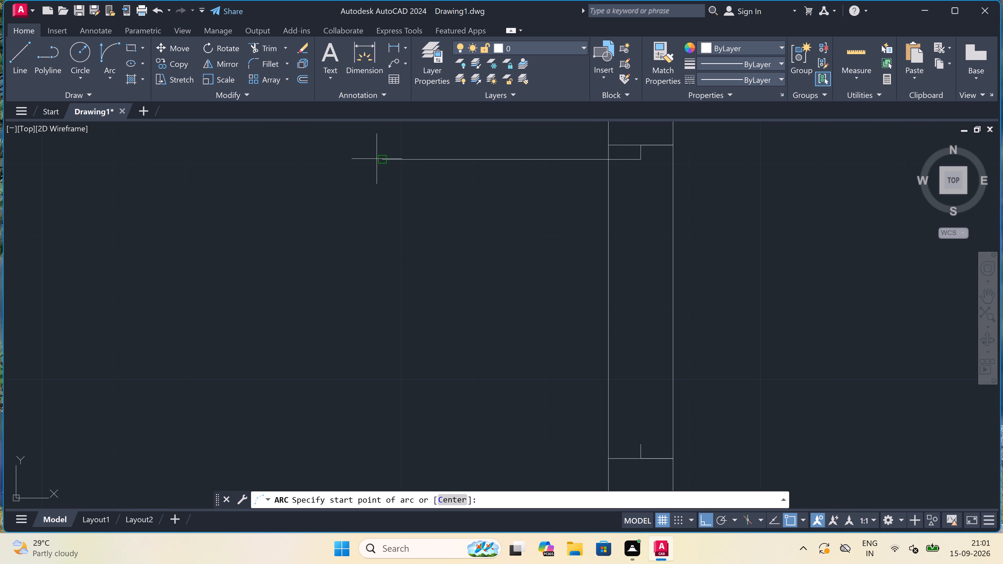
pyautogui.moveTo(383, 157); pyautogui.dragTo(401, 181)
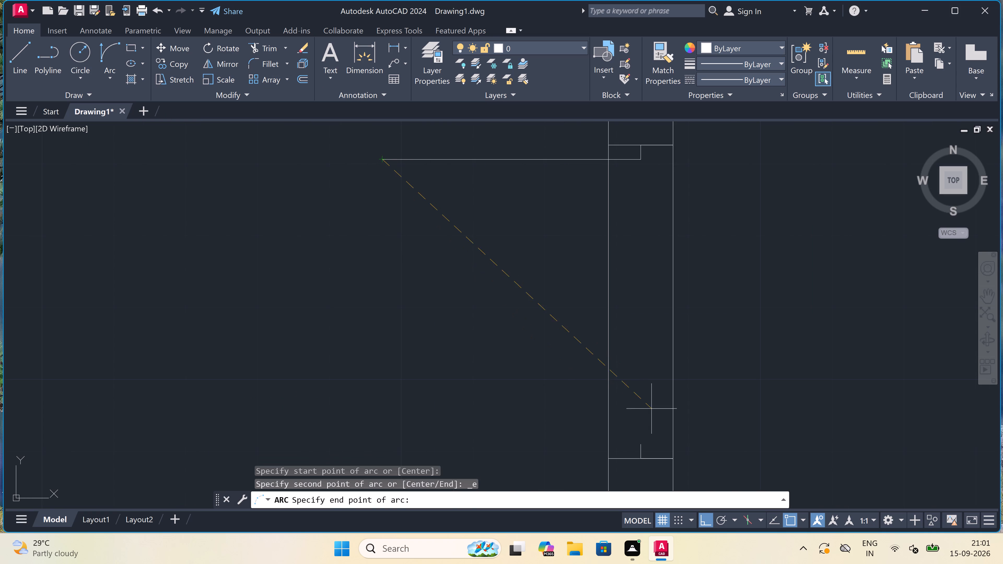
pyautogui.moveTo(639, 446); pyautogui.dragTo(637, 446)
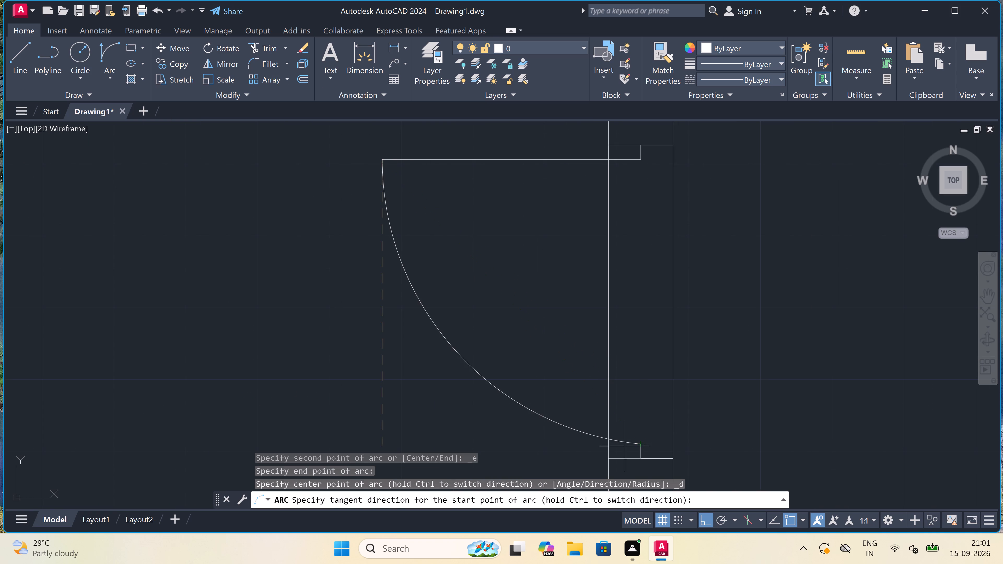
pyautogui.click(419, 465)
# Trim both wall lines between the two jambs to open the kitchen living hall's new doorway.
pyautogui.scroll(-4, 415, 396)
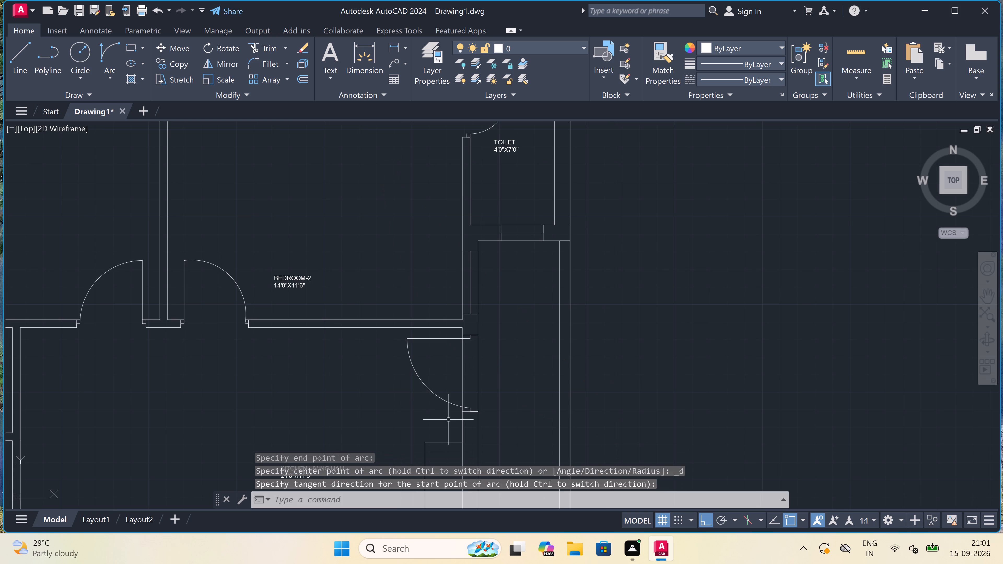
pyautogui.scroll(1, 457, 434)
pyautogui.write('TR')
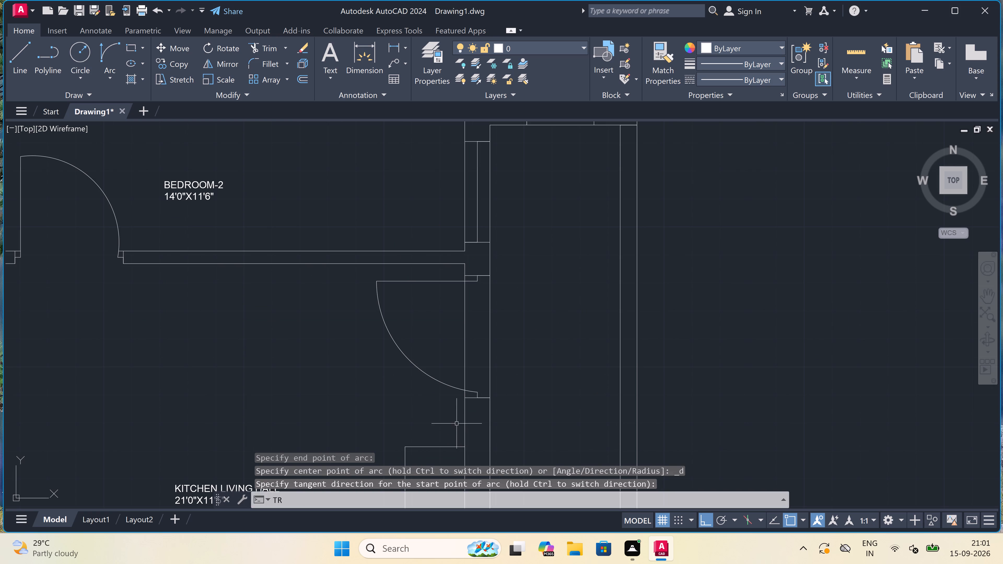
pyautogui.press('space')
pyautogui.moveTo(452, 351); pyautogui.dragTo(458, 350)
pyautogui.click(509, 338)
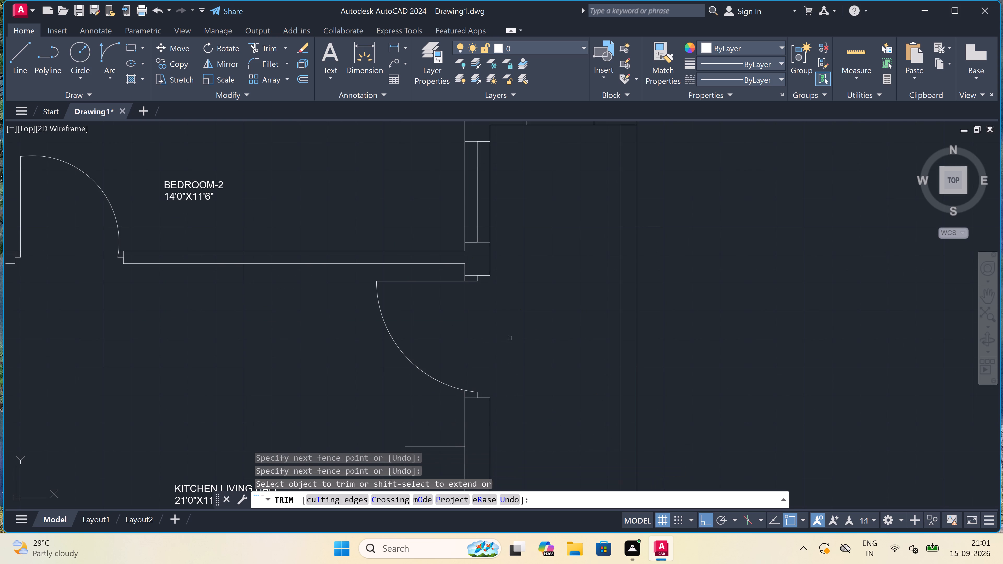
pyautogui.press('Escape')
# Select all room name labels at once as similar objects and set their text height to 6".
pyautogui.scroll(-5, 506, 331)
pyautogui.scroll(-2, 466, 430)
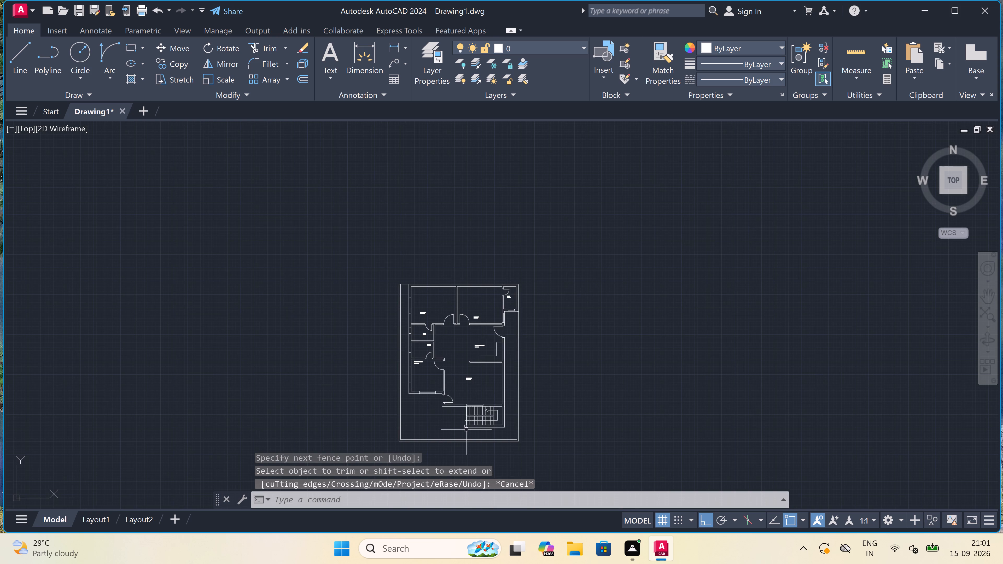
pyautogui.scroll(4, 463, 436)
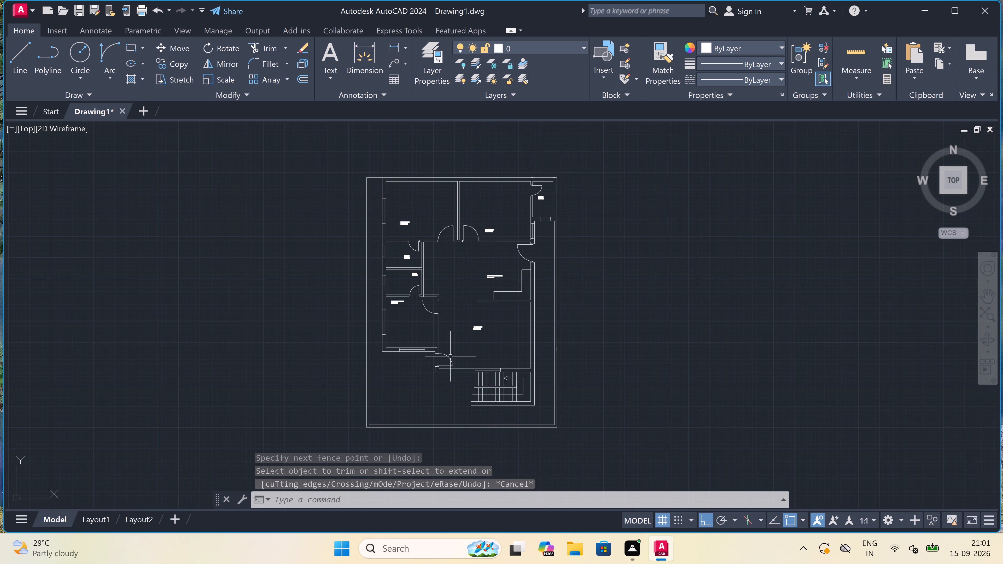
pyautogui.scroll(2, 372, 199)
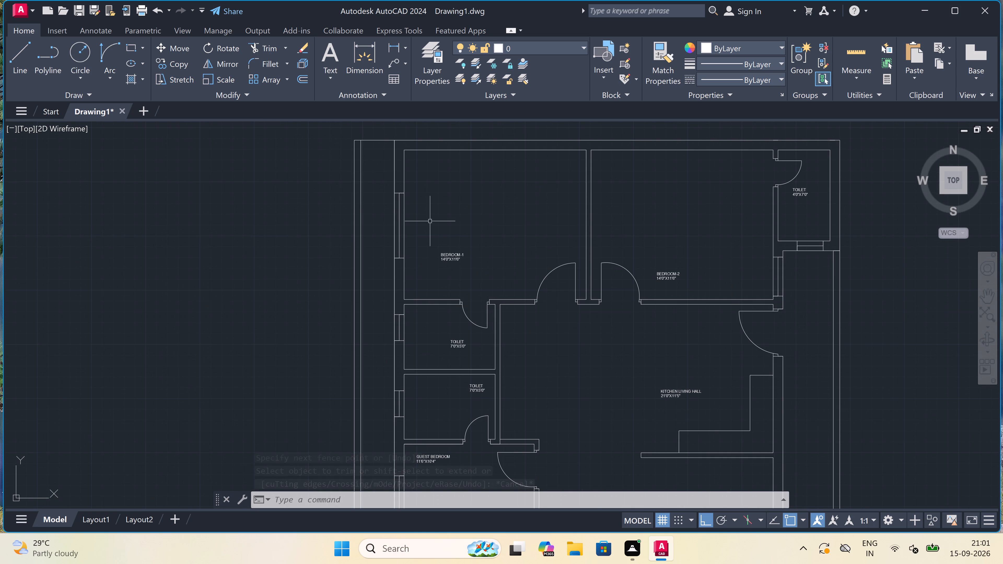
pyautogui.click(455, 248)
pyautogui.click(441, 265)
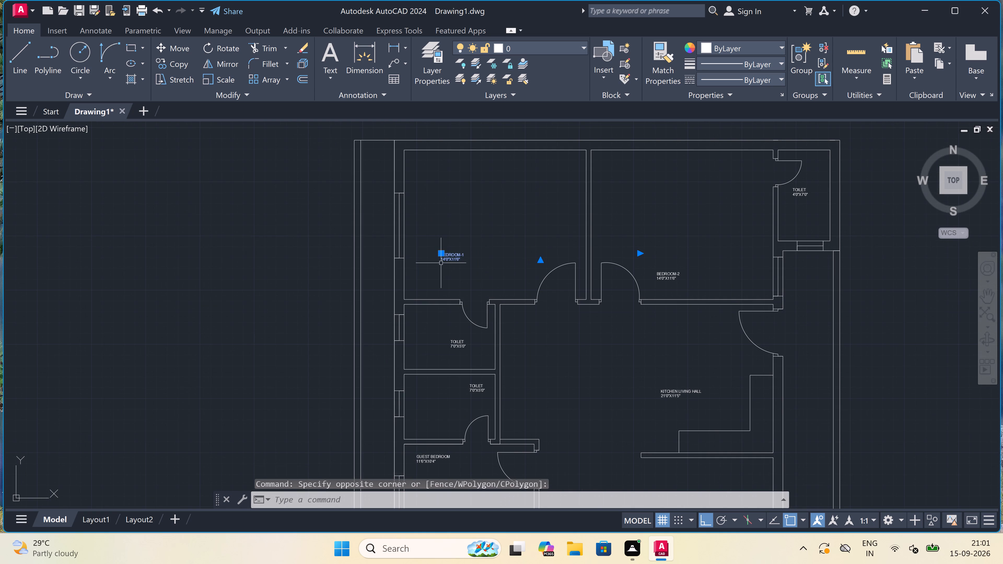
pyautogui.moveTo(291, 221); pyautogui.dragTo(293, 225, button='right')
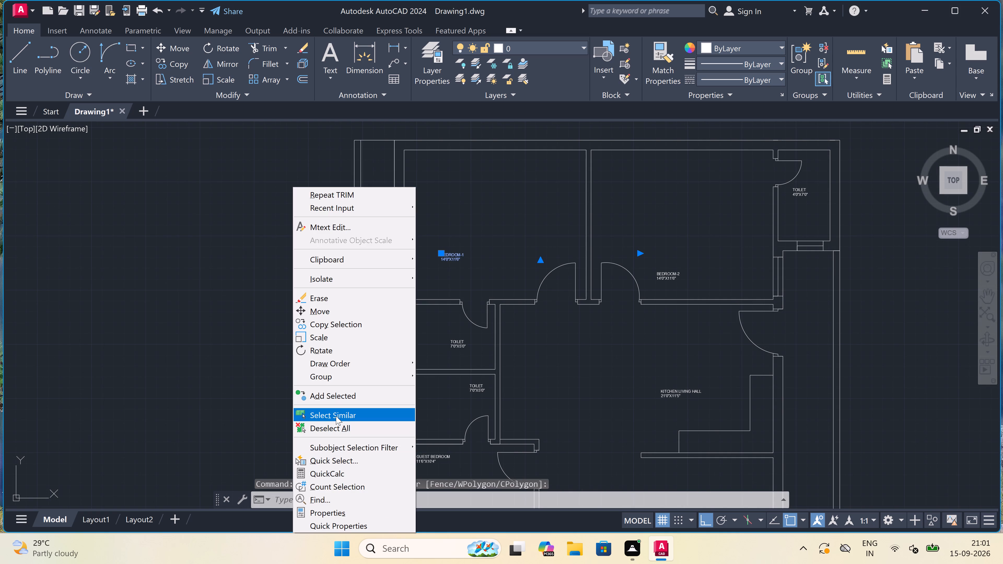
pyautogui.click(336, 415)
pyautogui.rightClick(261, 265)
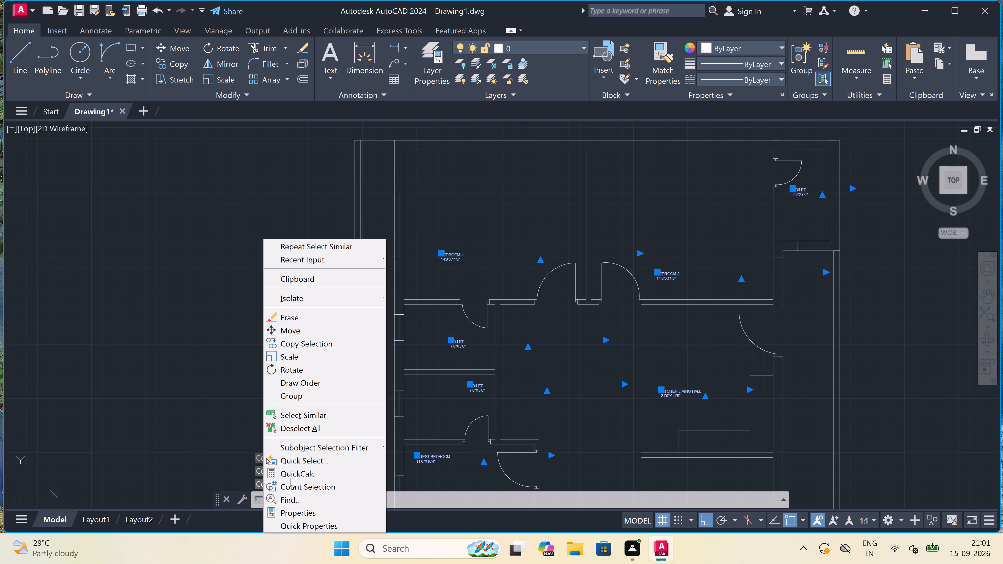
pyautogui.click(296, 510)
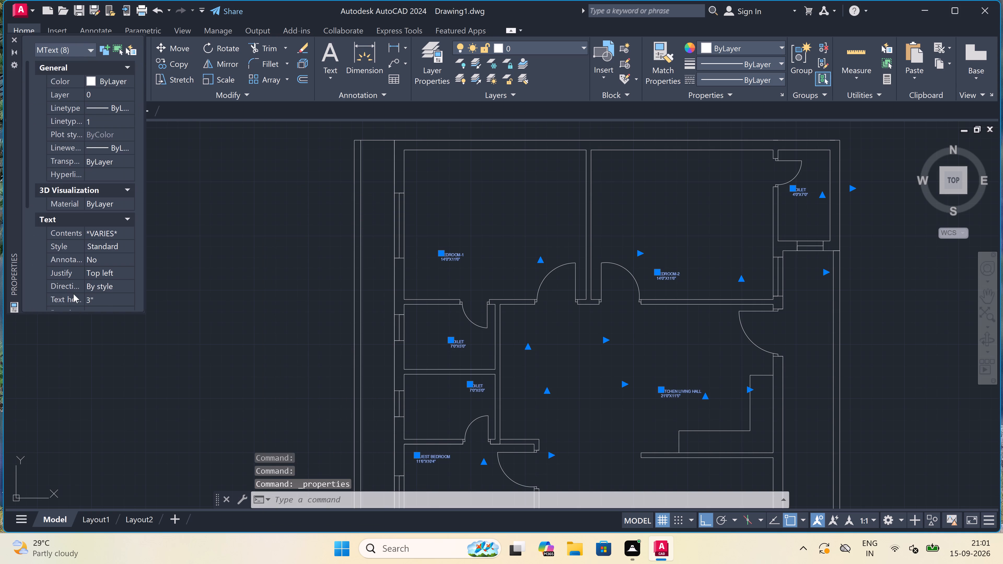
pyautogui.click(105, 296)
pyautogui.press('BackSpace')
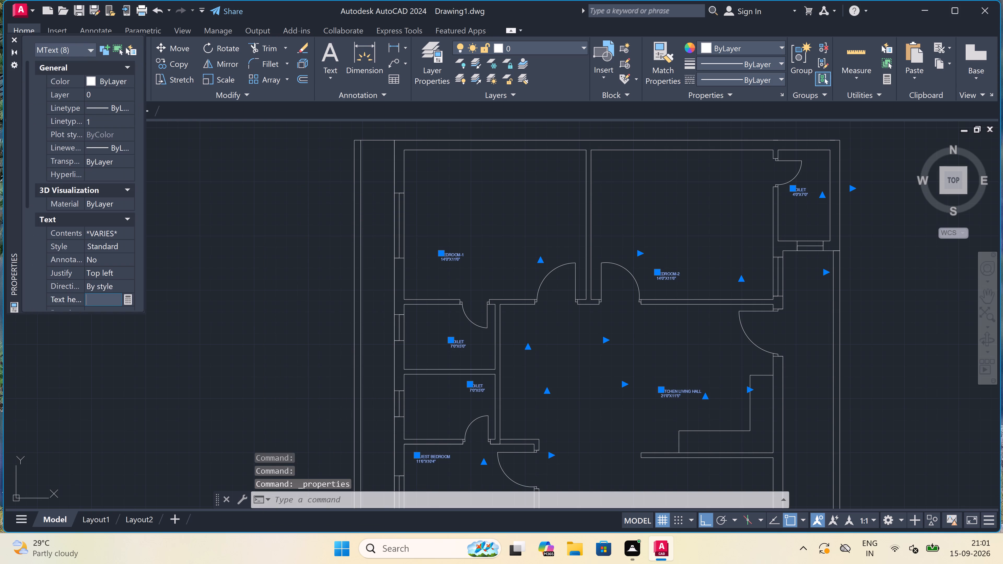
pyautogui.write('6"')
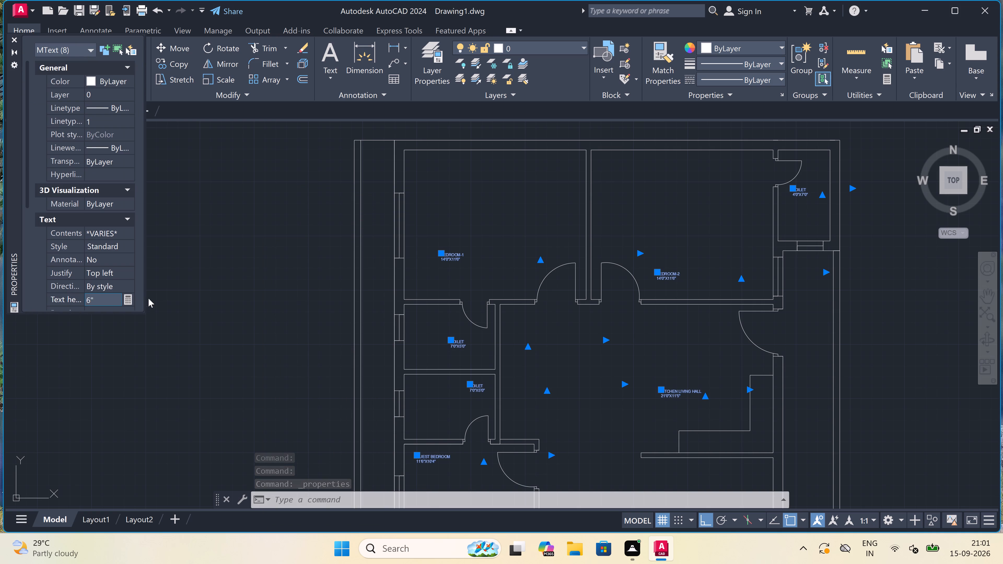
pyautogui.click(287, 257)
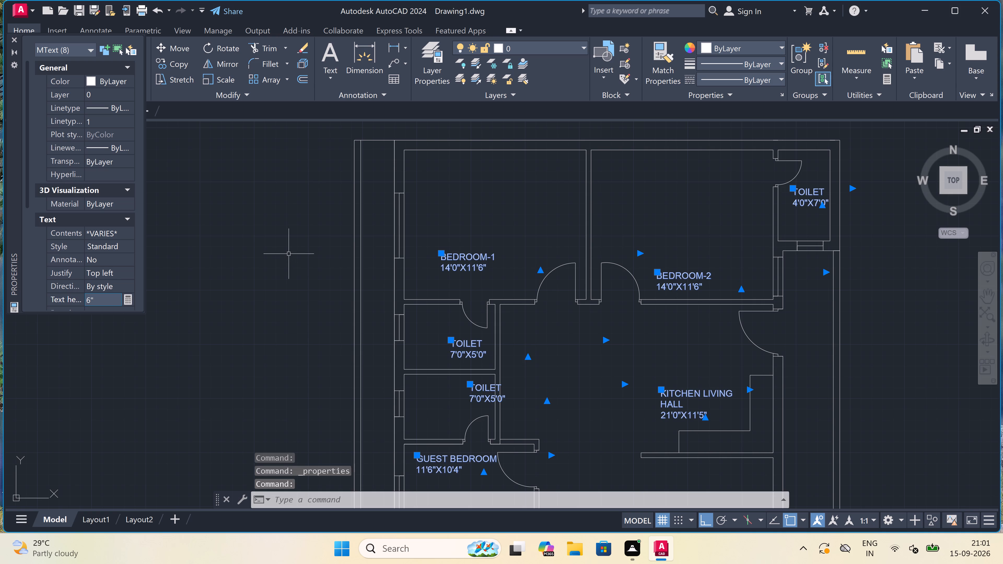
pyautogui.press('Escape')
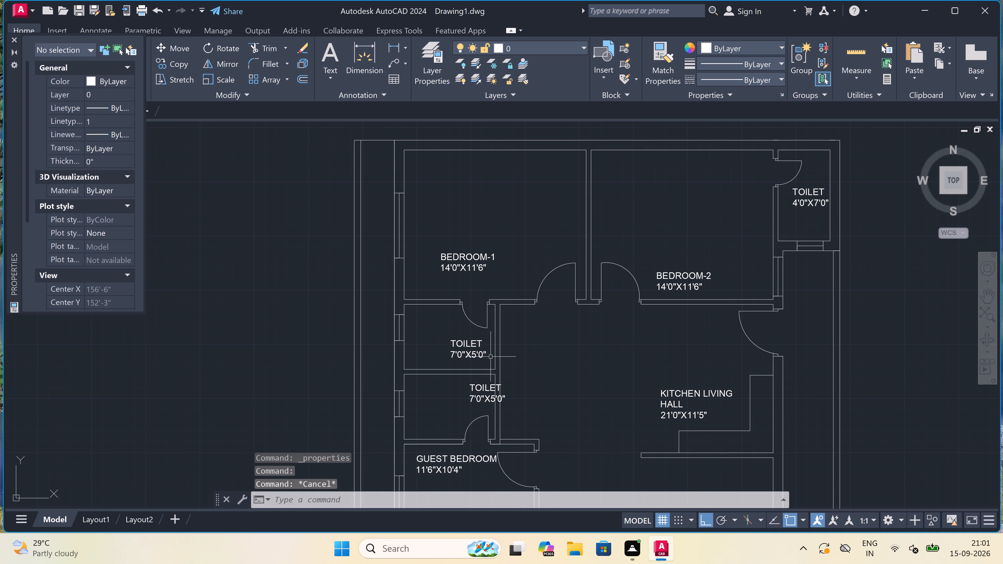
# Reduce the text height of the toilet label directly below Bedroom-1 to 5".
pyautogui.click(454, 349)
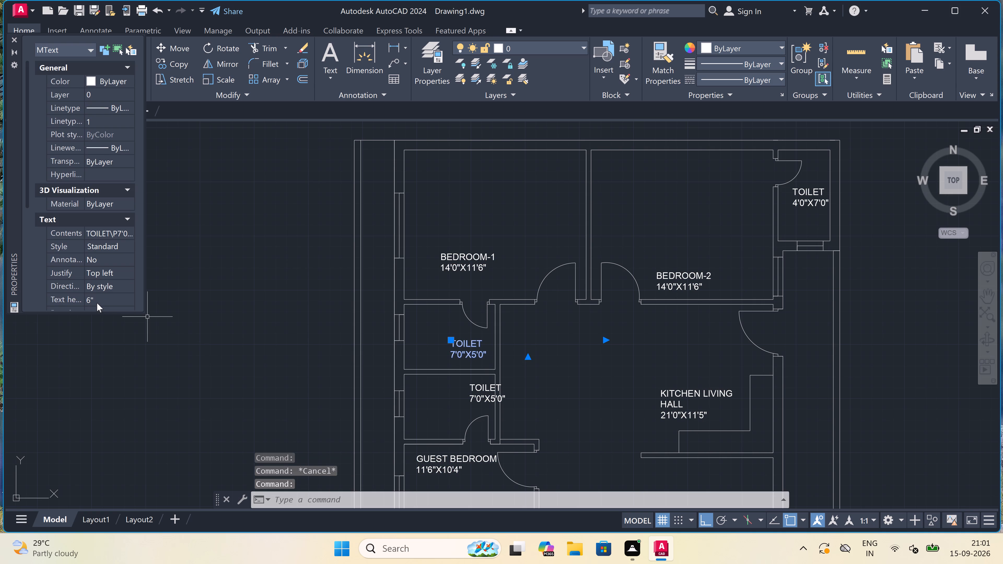
pyautogui.click(97, 303)
pyautogui.press('BackSpace')
pyautogui.write('5"')
pyautogui.click(222, 261)
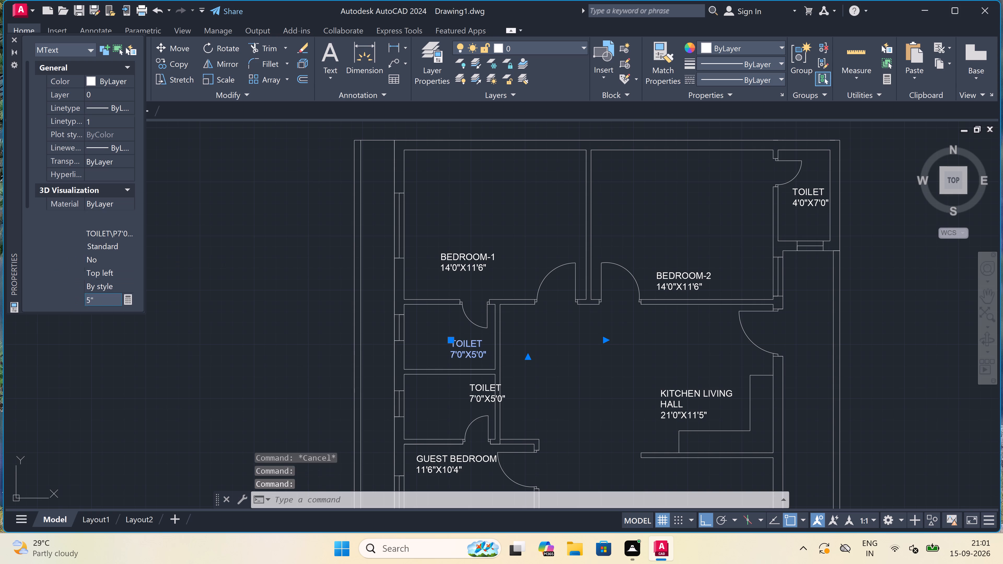
pyautogui.press('Escape')
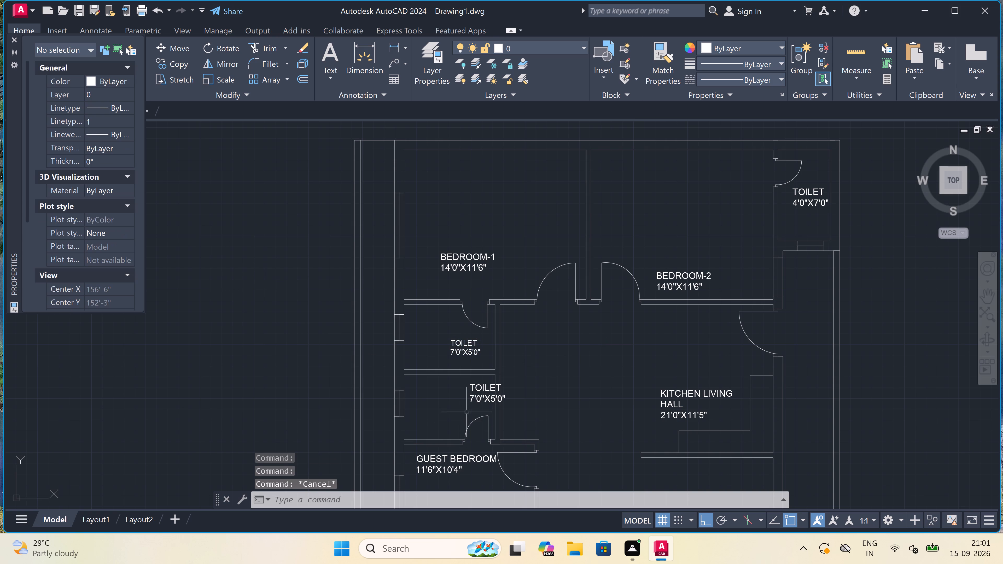
# Set the text height of the toilet label above the guest bedroom to 5".
pyautogui.click(466, 392)
pyautogui.click(496, 391)
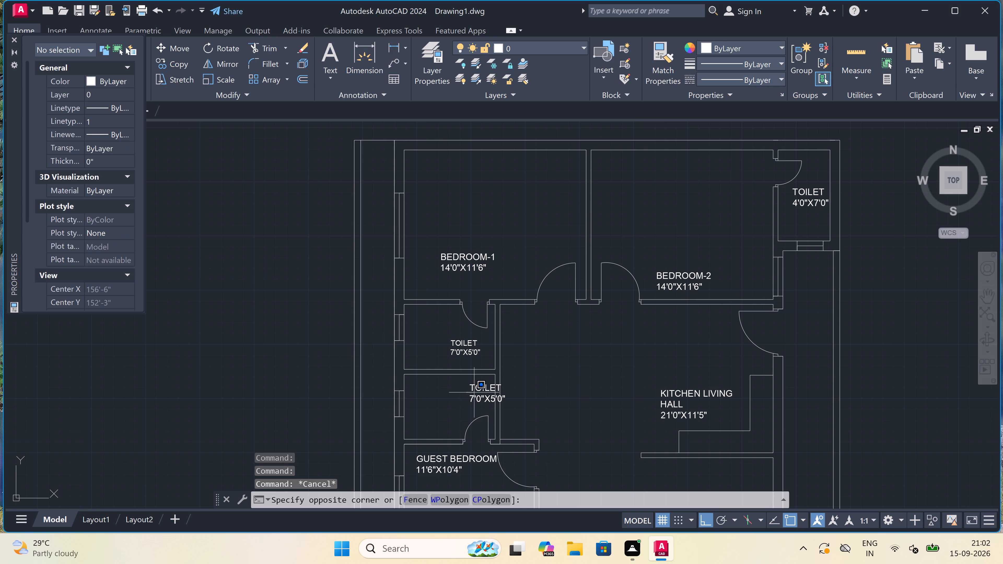
pyautogui.click(480, 388)
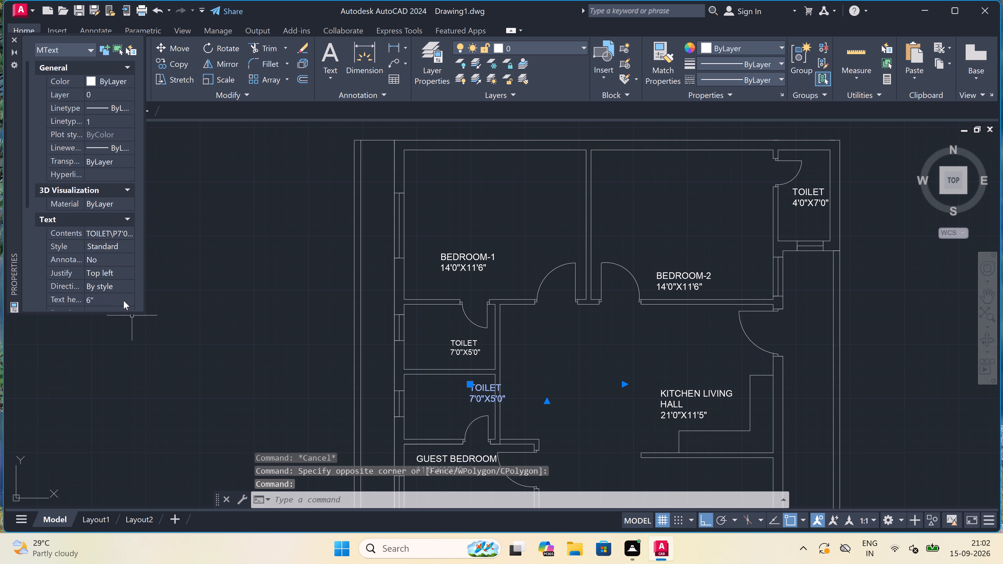
pyautogui.click(124, 301)
pyautogui.press('BackSpace')
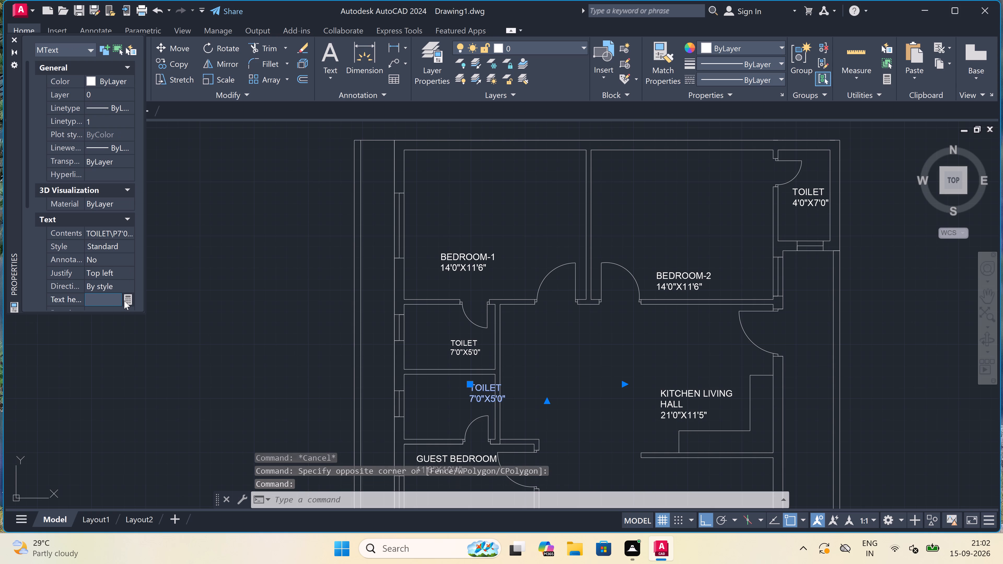
pyautogui.write('5"')
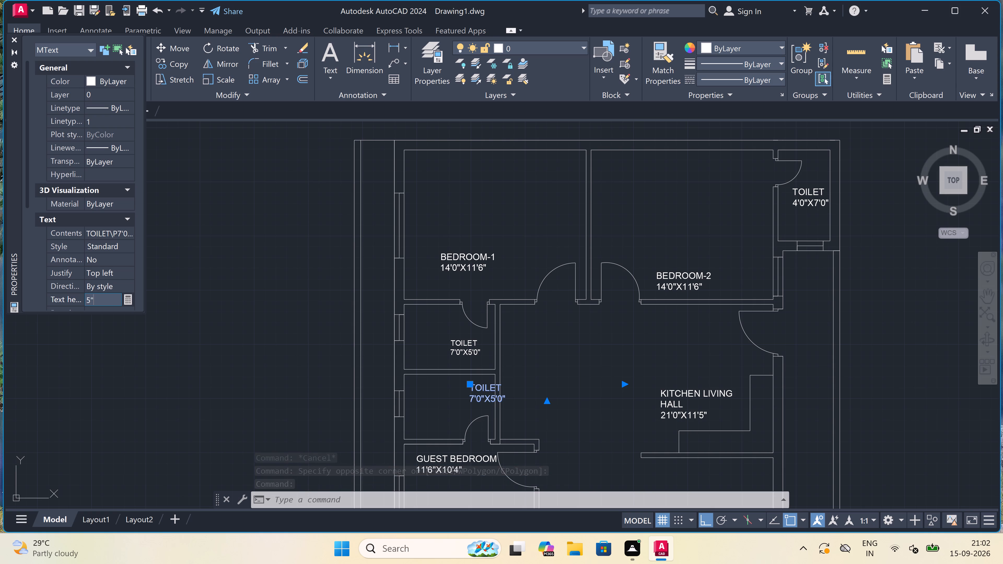
pyautogui.moveTo(215, 305); pyautogui.dragTo(218, 306)
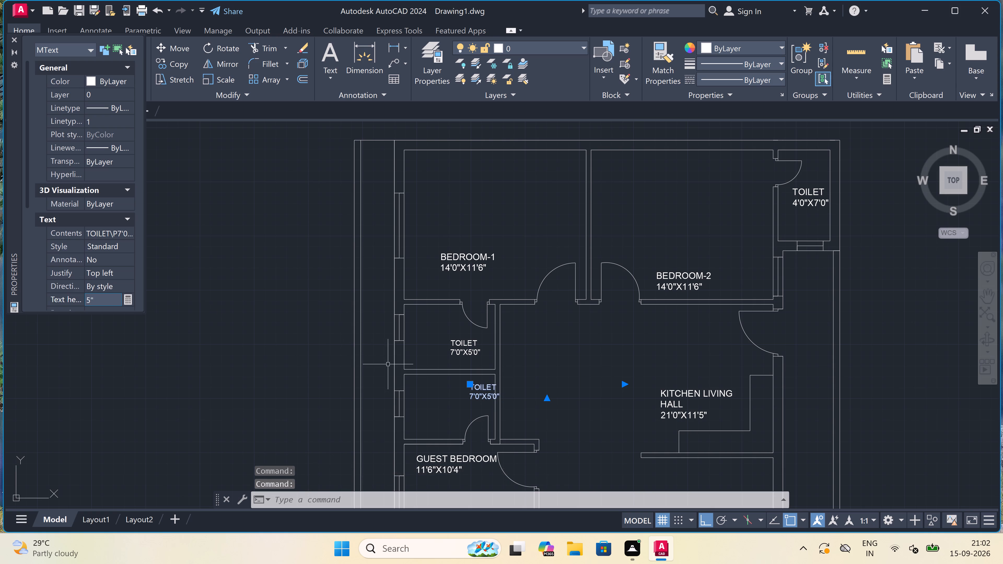
# With Ortho off, move the lower 7'0"X5'0" toilet label inside its room, aligned beneath the upper toilet's label.
pyautogui.scroll(2, 439, 376)
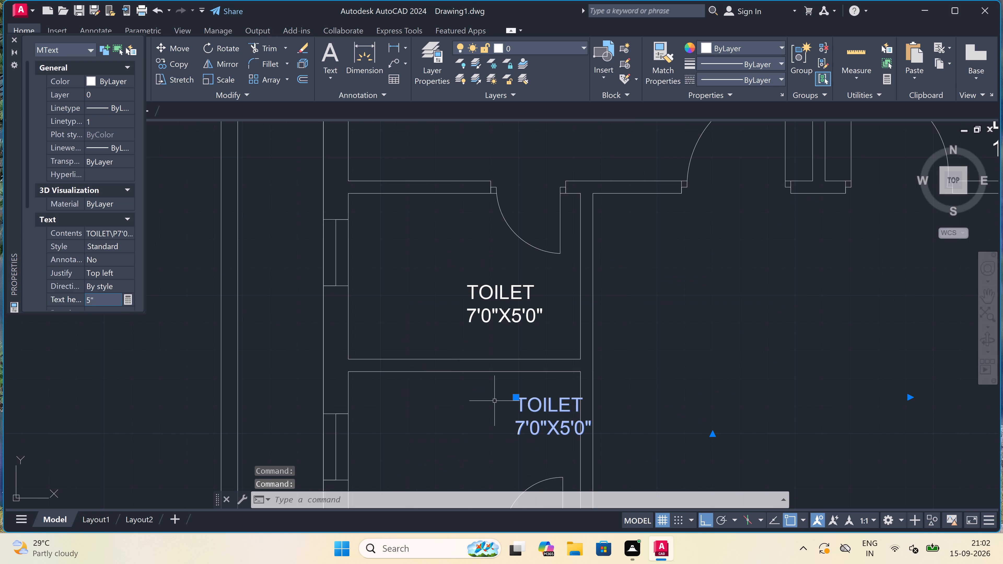
pyautogui.click(517, 396)
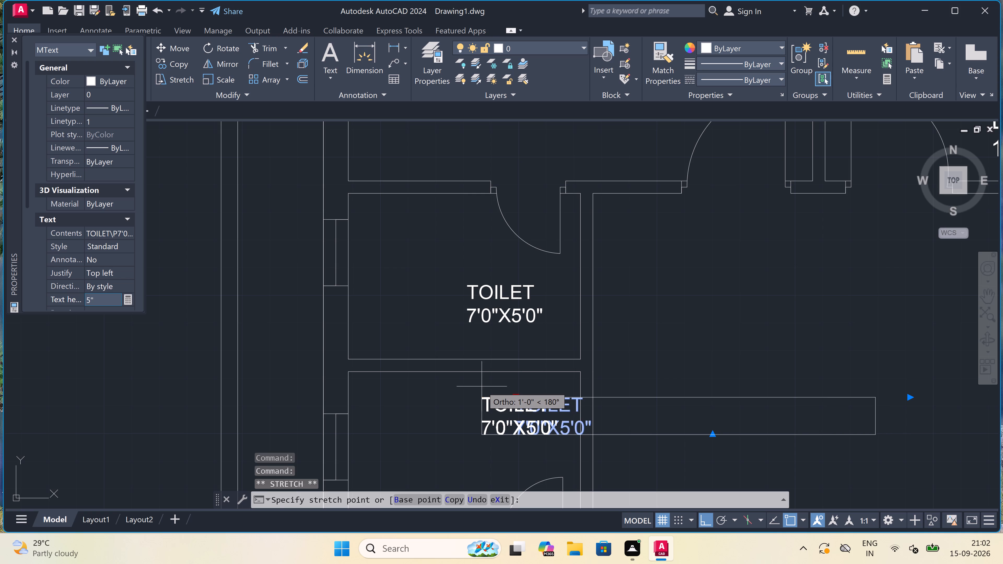
pyautogui.press('F8')
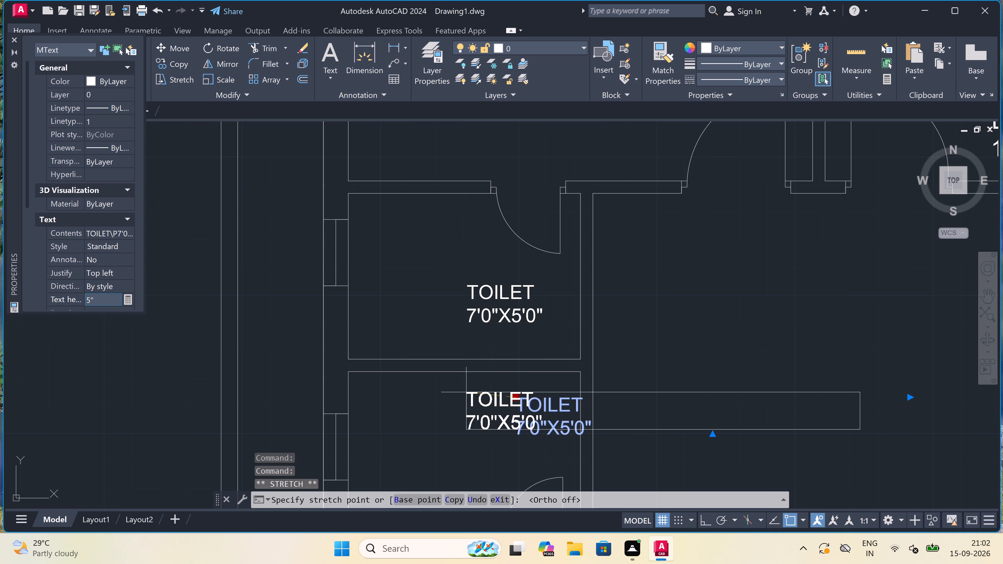
pyautogui.click(467, 391)
pyautogui.press('Escape')
# Set the text height of the 4'0"X7'0" toilet label beside Bedroom-2 to 5".
pyautogui.scroll(-3, 429, 368)
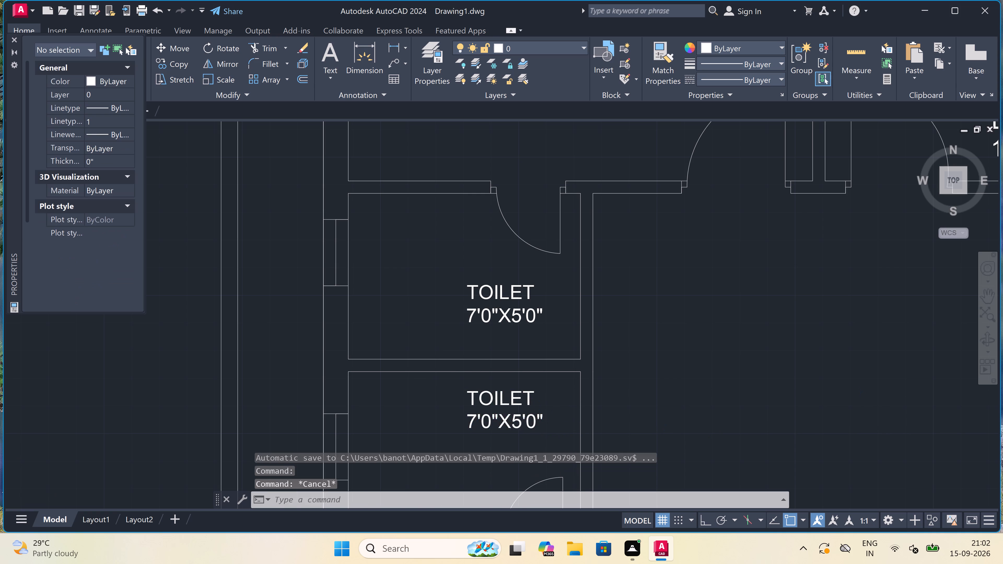
pyautogui.scroll(-1, 466, 357)
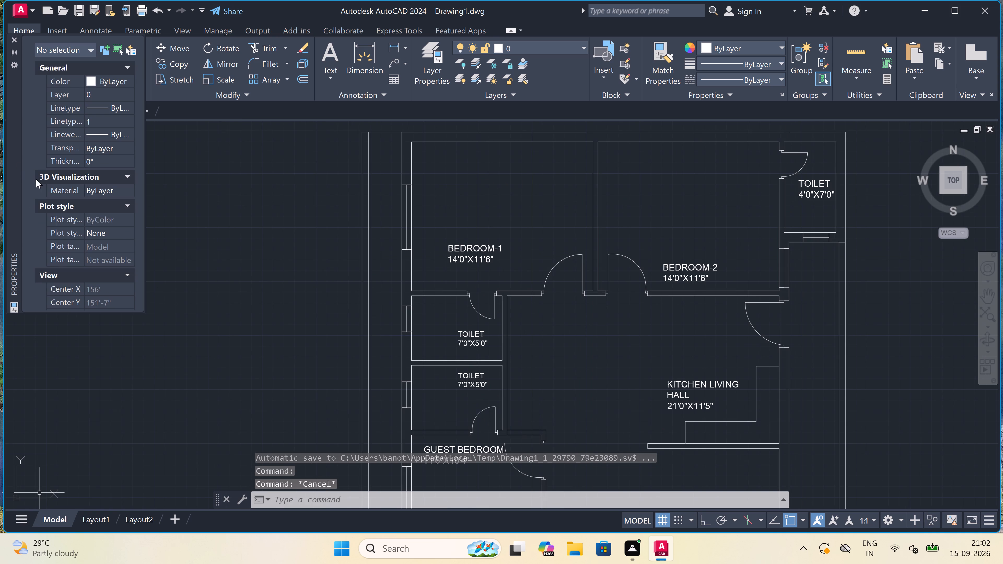
pyautogui.scroll(-3, 310, 223)
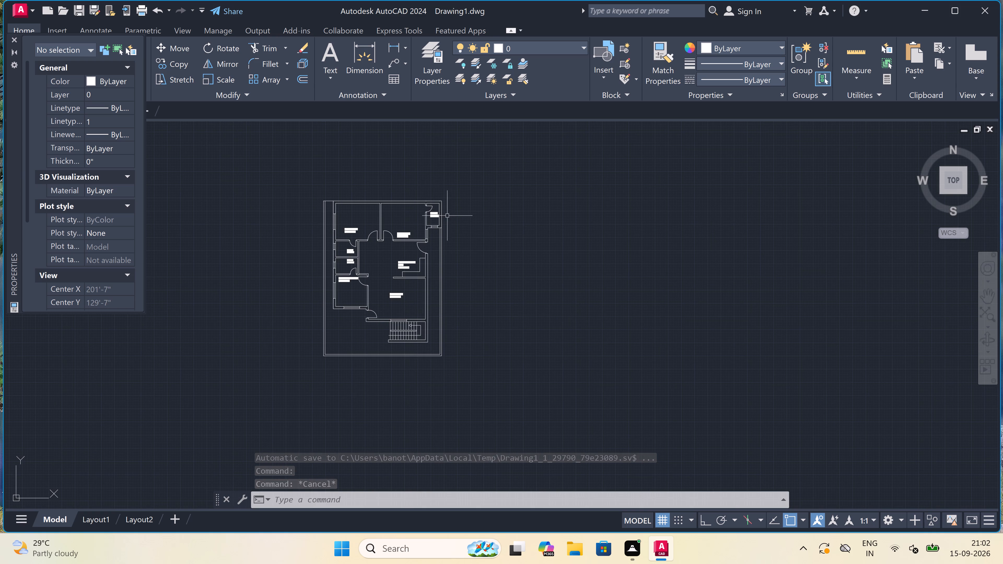
pyautogui.scroll(3, 401, 206)
pyautogui.click(517, 238)
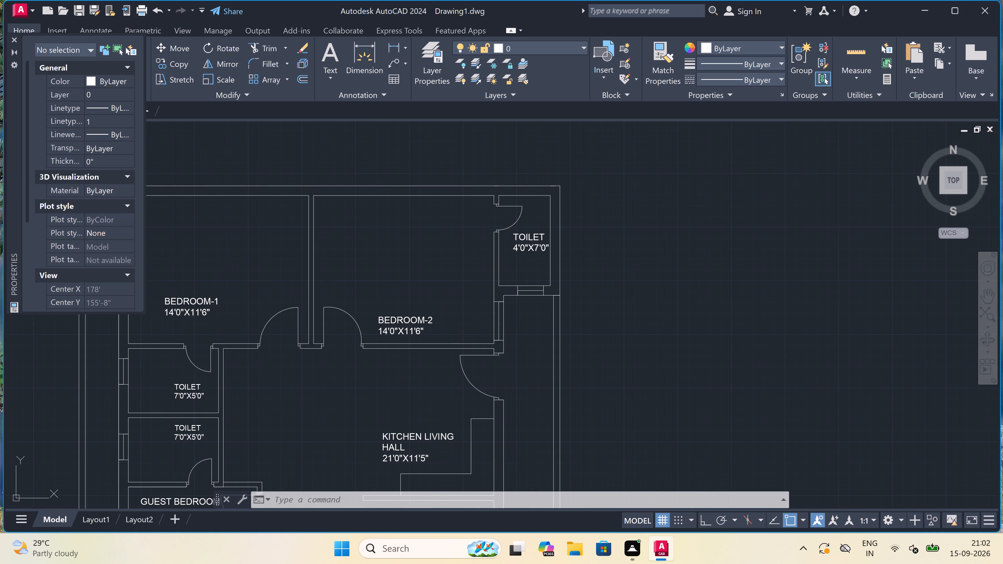
pyautogui.click(120, 295)
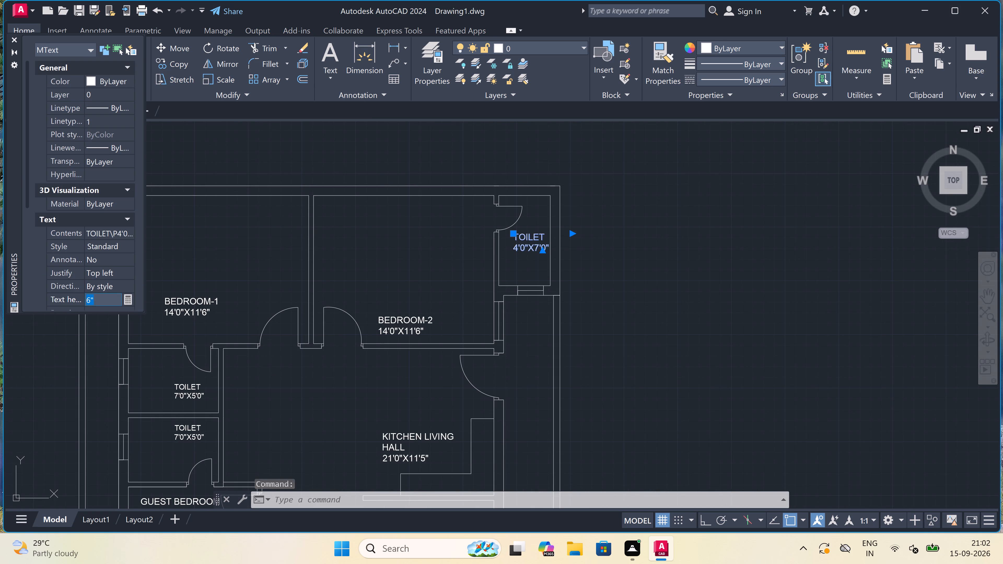
pyautogui.press('BackSpace')
pyautogui.write('5"')
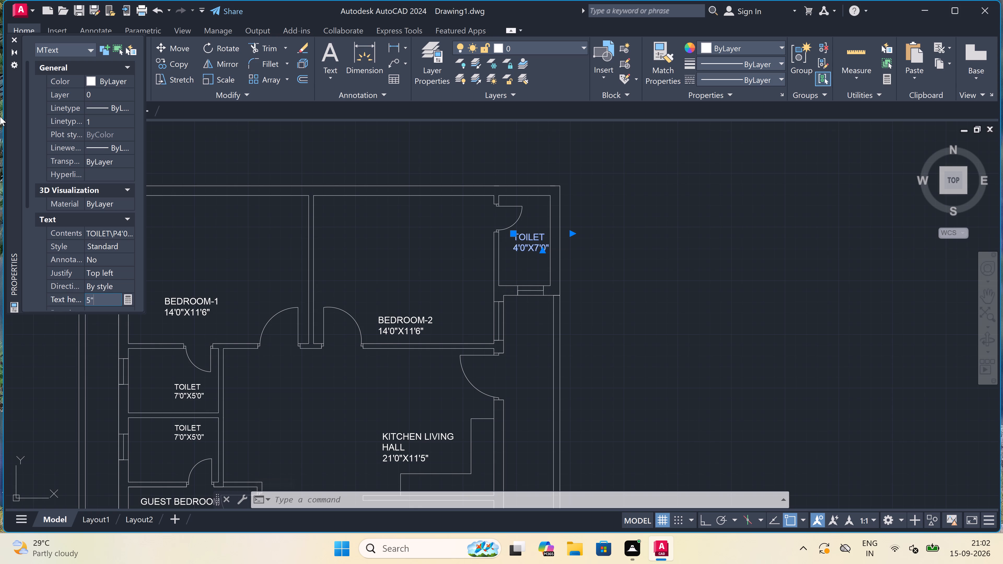
pyautogui.press('space')
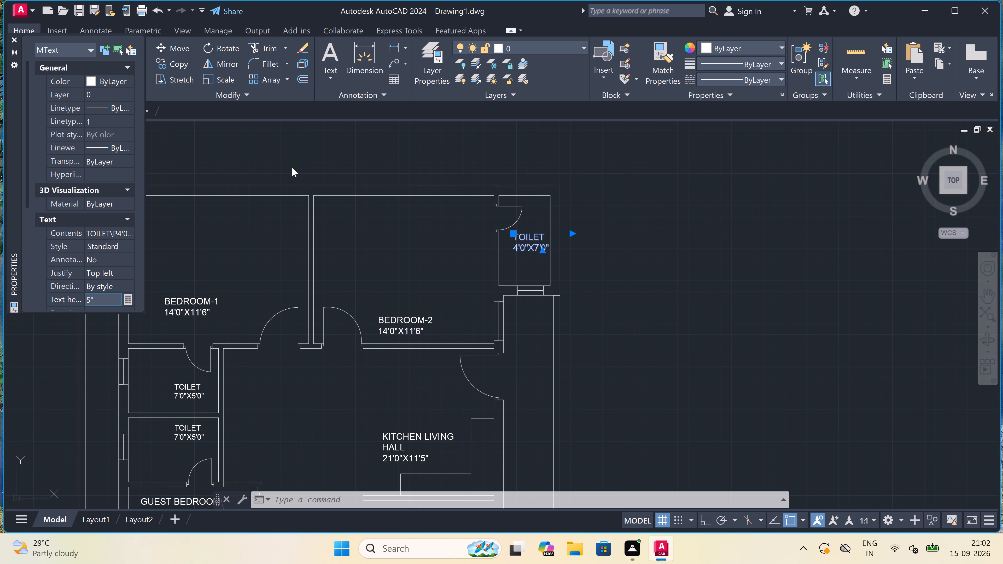
pyautogui.click(293, 164)
pyautogui.press('Escape')
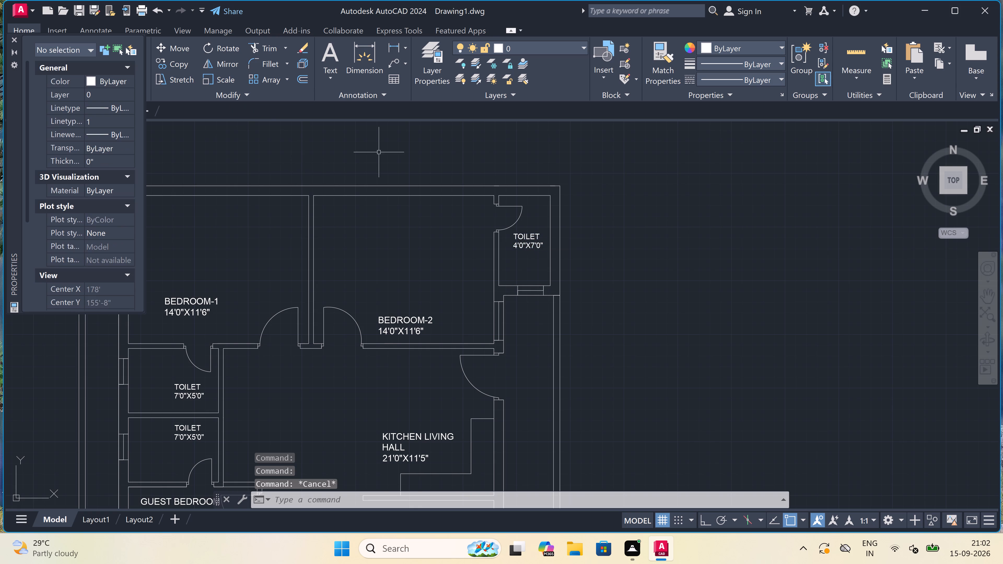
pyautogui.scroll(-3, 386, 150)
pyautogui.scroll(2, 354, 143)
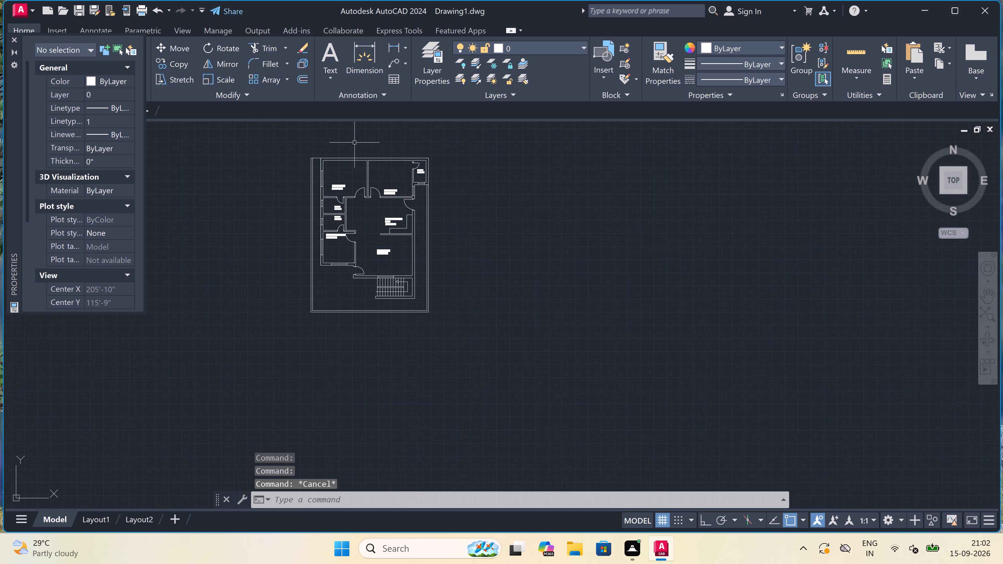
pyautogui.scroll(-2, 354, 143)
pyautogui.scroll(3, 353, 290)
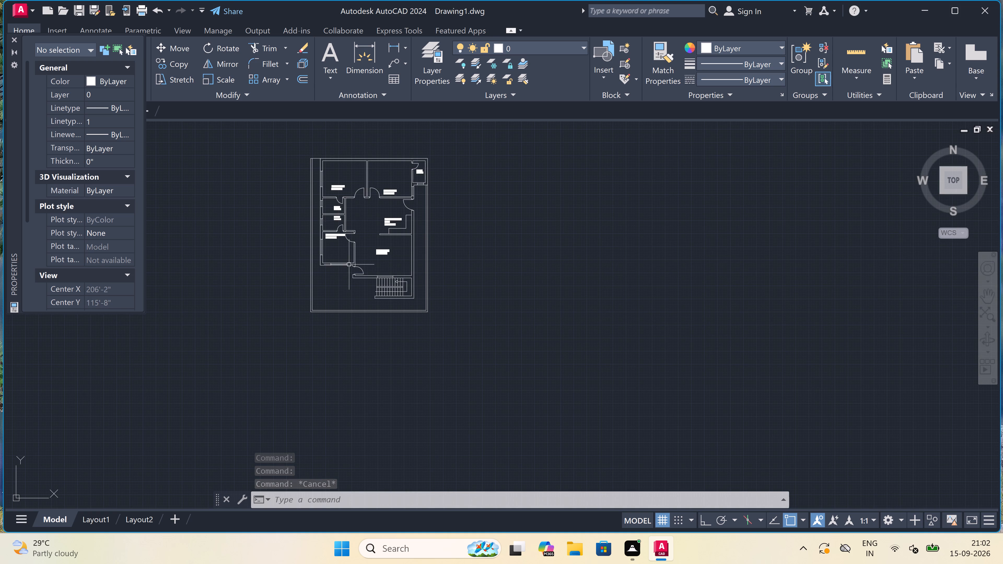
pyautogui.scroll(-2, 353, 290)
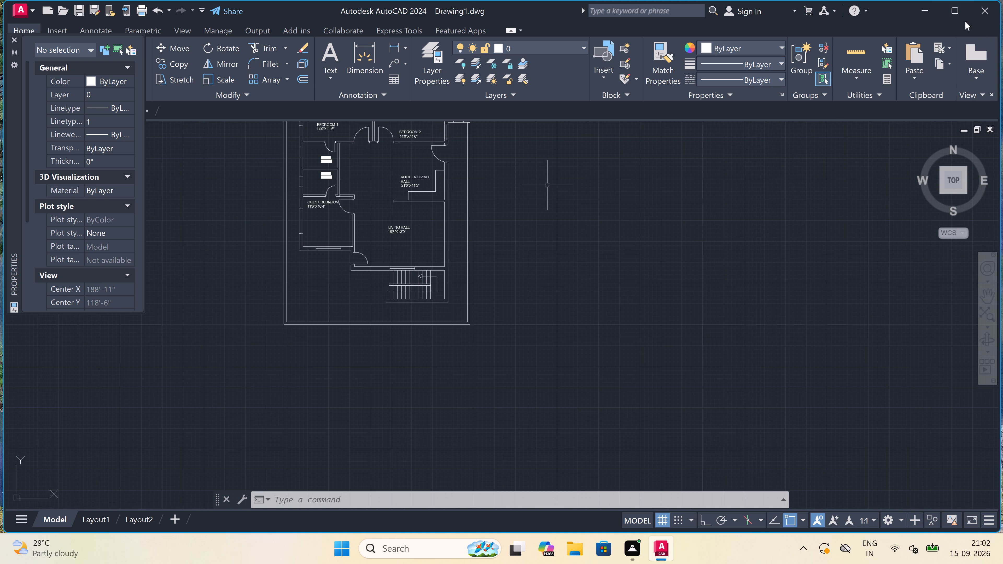
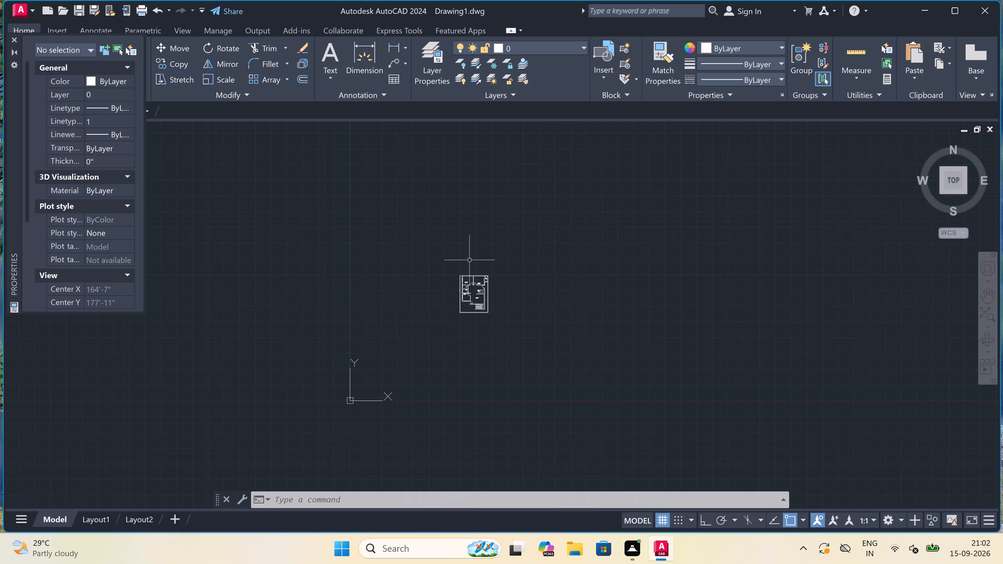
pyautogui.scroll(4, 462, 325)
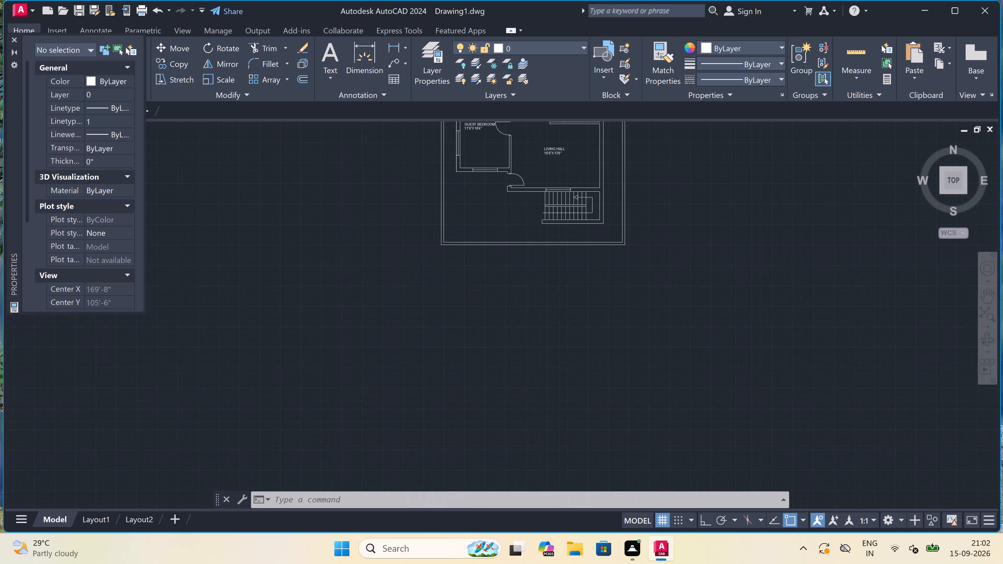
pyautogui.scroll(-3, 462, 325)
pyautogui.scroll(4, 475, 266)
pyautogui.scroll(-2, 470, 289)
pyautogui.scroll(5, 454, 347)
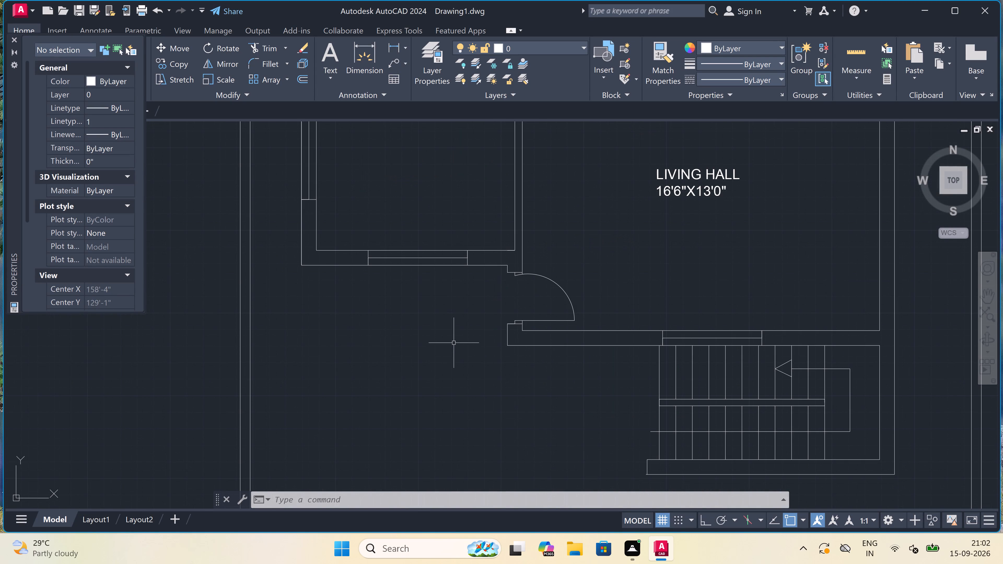
# Copy the entire floor plan horizontally with Ortho on, placing the duplicate to the right of the original.
pyautogui.scroll(-3, 459, 332)
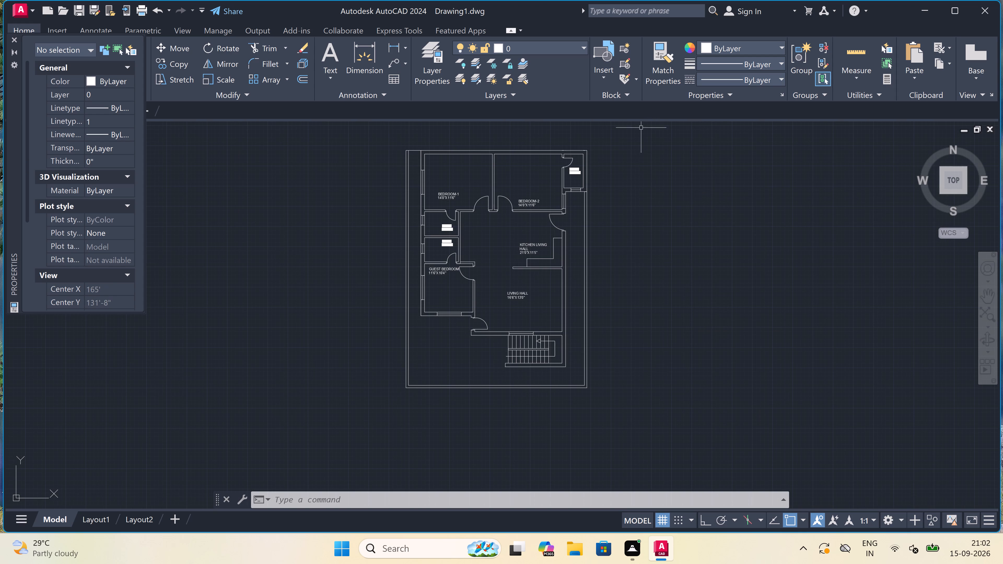
pyautogui.moveTo(640, 130); pyautogui.dragTo(639, 136)
pyautogui.click(117, 563)
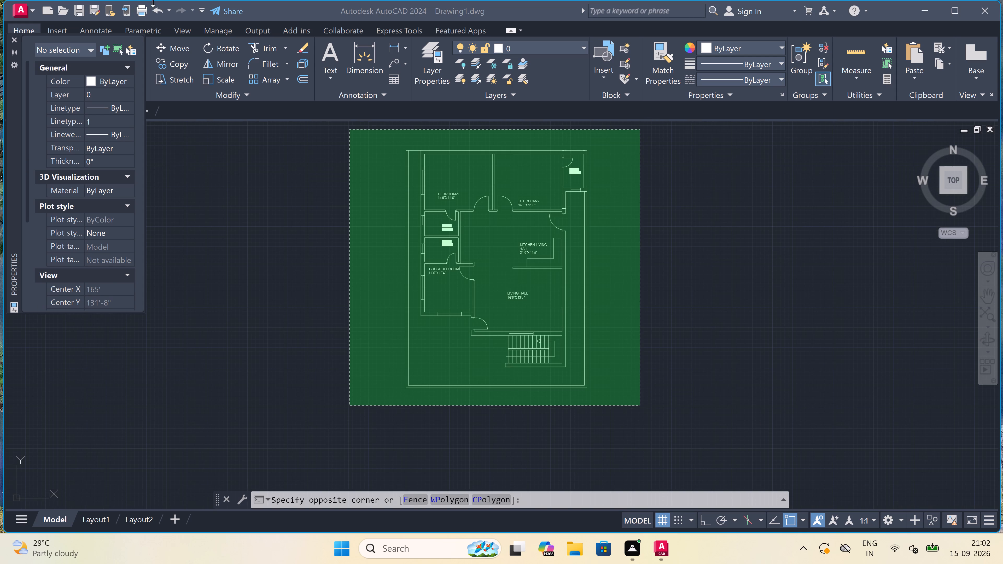
pyautogui.click(160, 57)
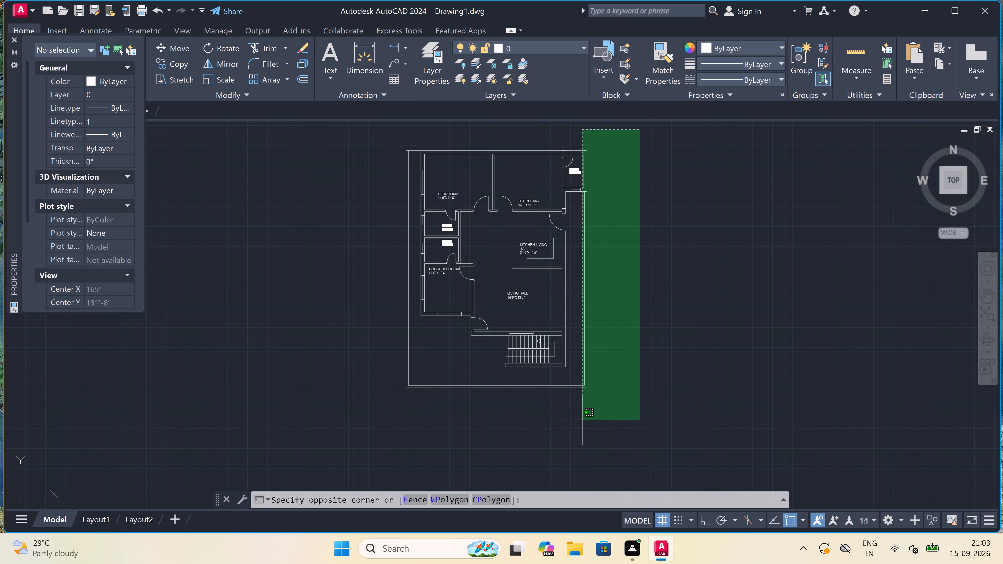
pyautogui.click(367, 417)
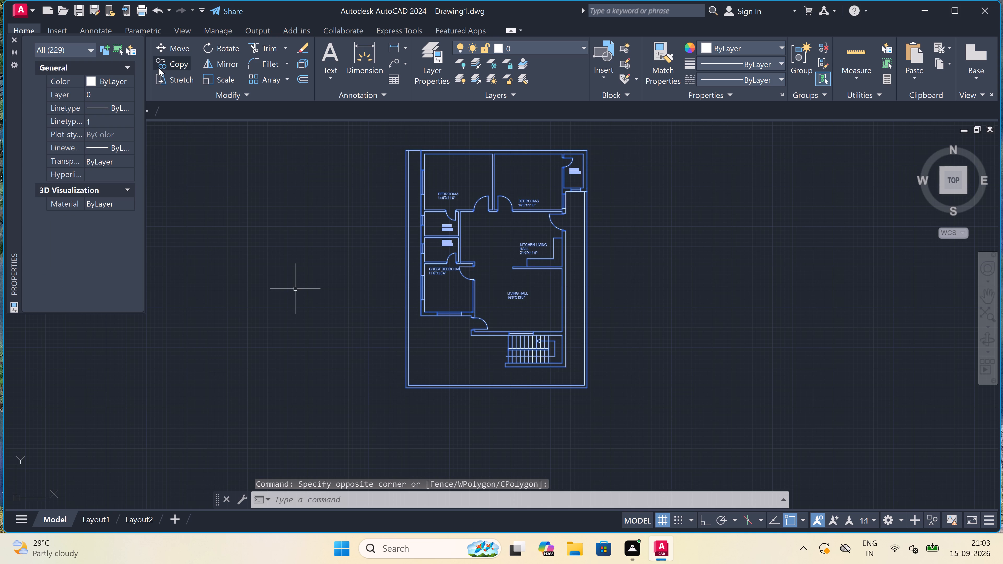
pyautogui.click(160, 61)
pyautogui.scroll(-2, 515, 337)
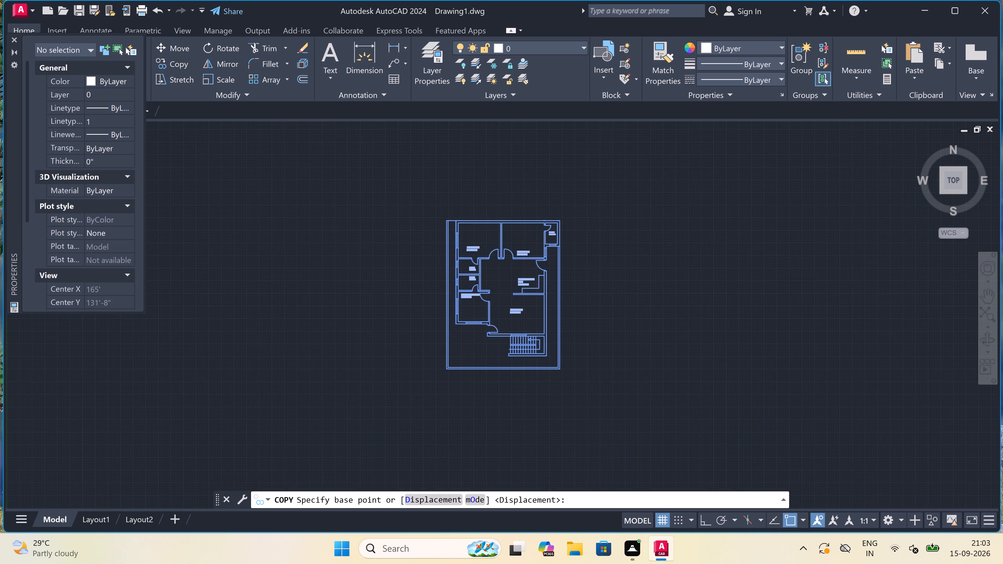
pyautogui.moveTo(514, 331); pyautogui.dragTo(521, 331)
pyautogui.press('F8')
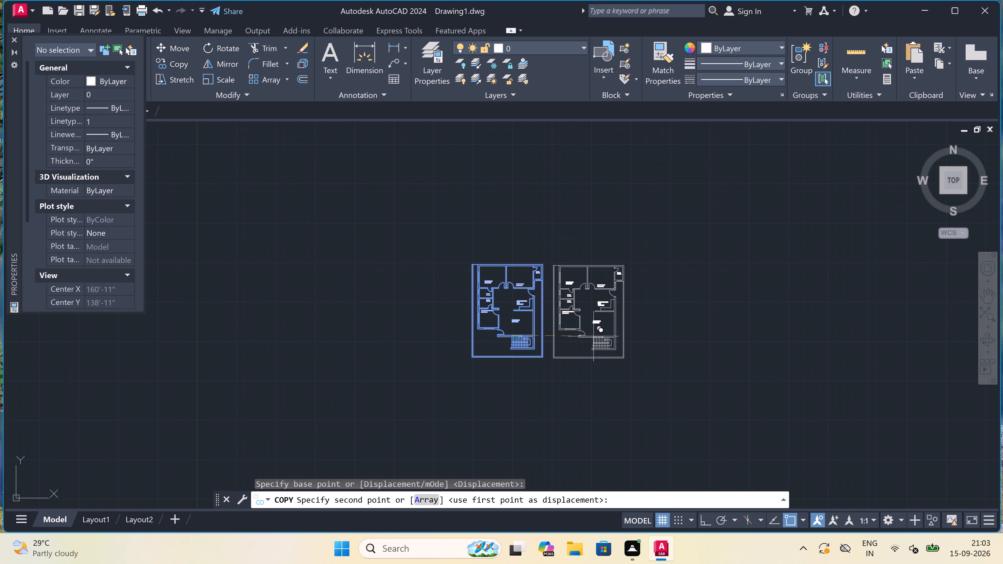
pyautogui.click(601, 335)
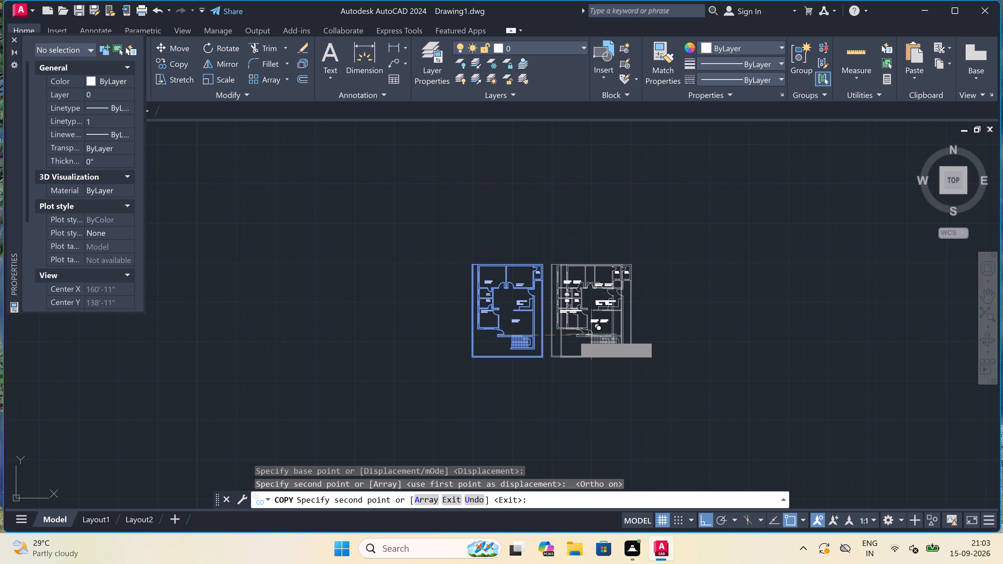
pyautogui.press('Escape')
# Draw a horizontal line about 38'-5" long across the copied plan's guest bedroom and living hall, with an upward leg about 3'-11" at its right end.
pyautogui.scroll(2, 544, 331)
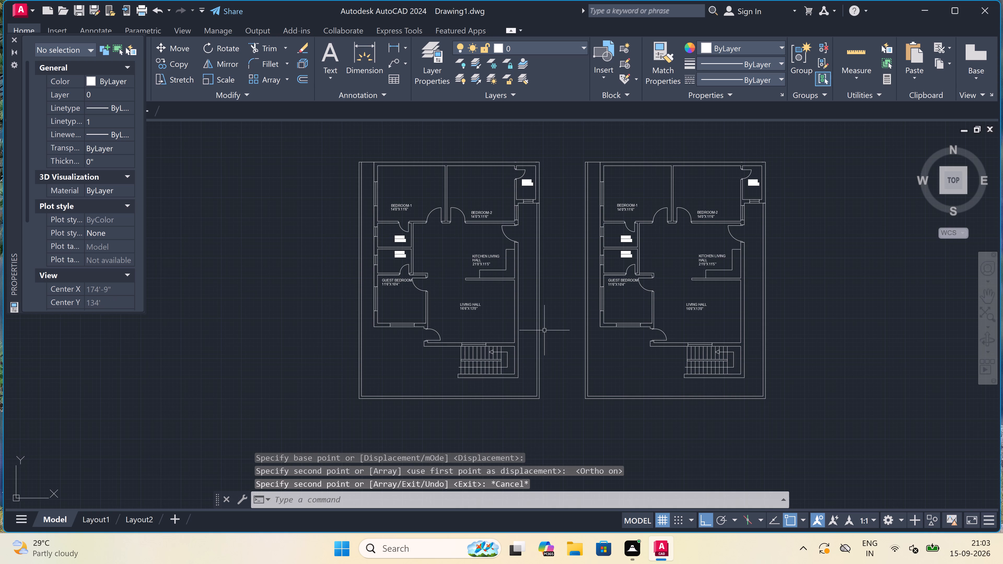
pyautogui.scroll(-2, 574, 322)
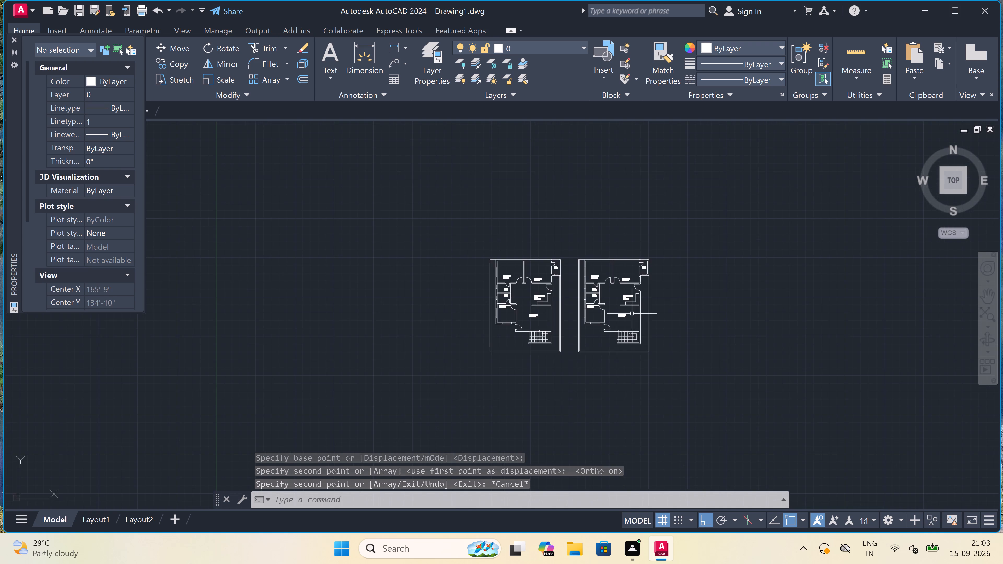
pyautogui.scroll(4, 633, 313)
pyautogui.press('l')
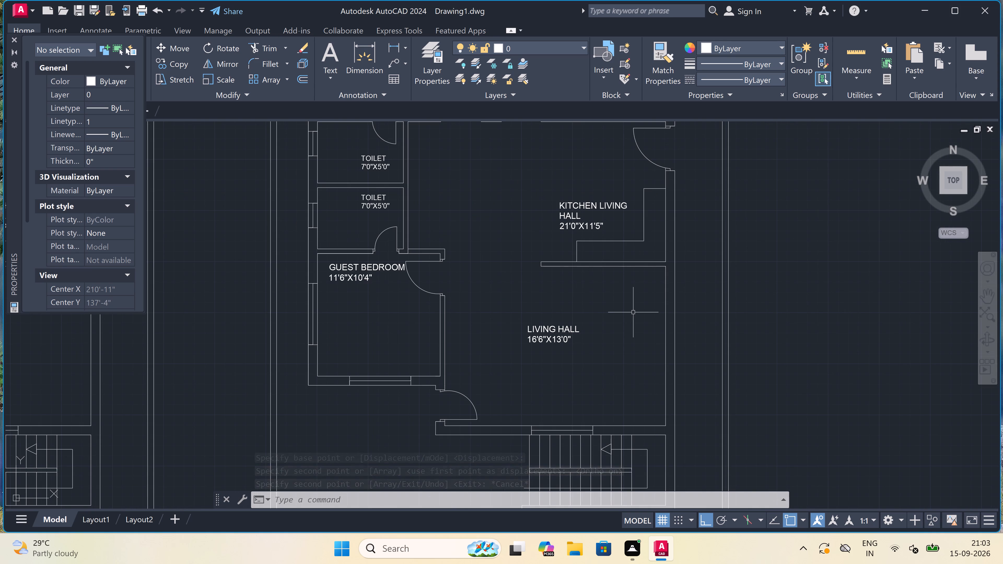
pyautogui.press('space')
pyautogui.scroll(-3, 633, 310)
pyautogui.scroll(1, 633, 310)
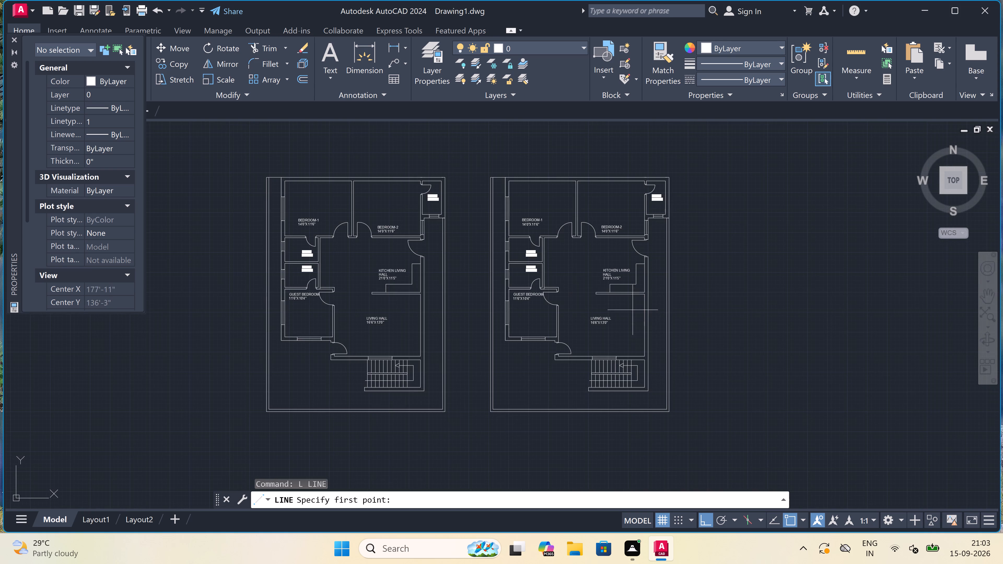
pyautogui.scroll(1, 633, 310)
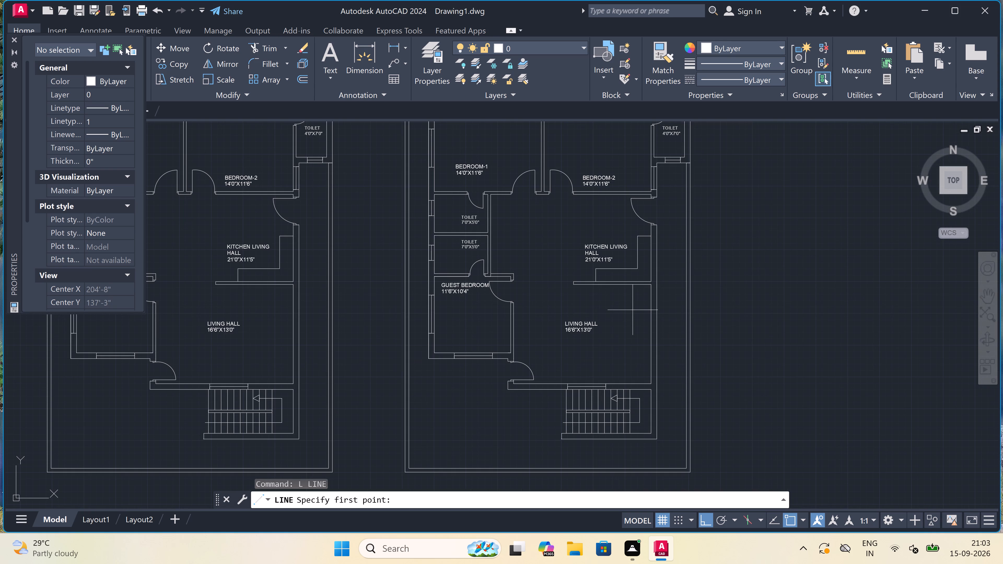
pyautogui.scroll(-1, 632, 310)
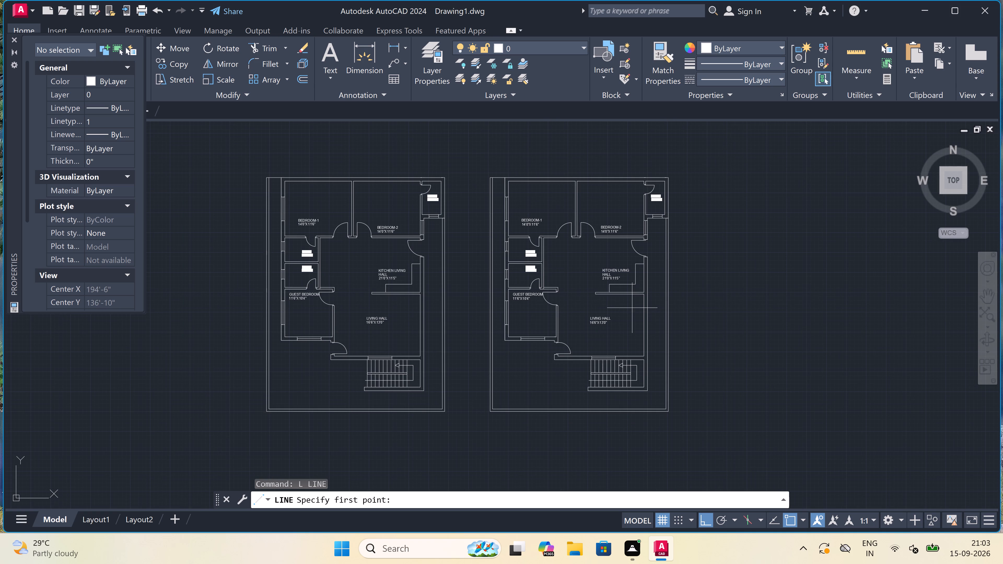
pyautogui.scroll(2, 618, 221)
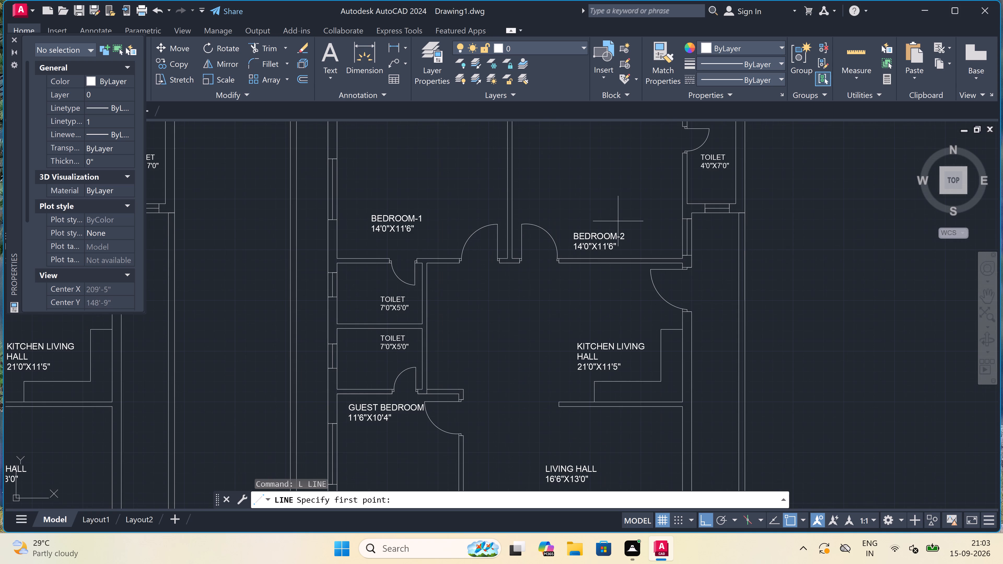
pyautogui.scroll(-1, 618, 221)
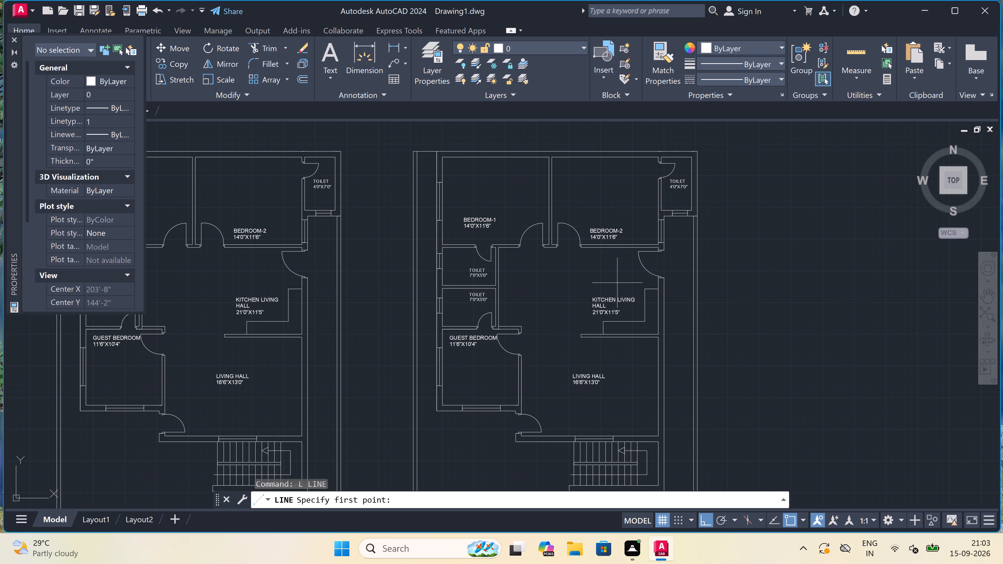
pyautogui.scroll(1, 581, 444)
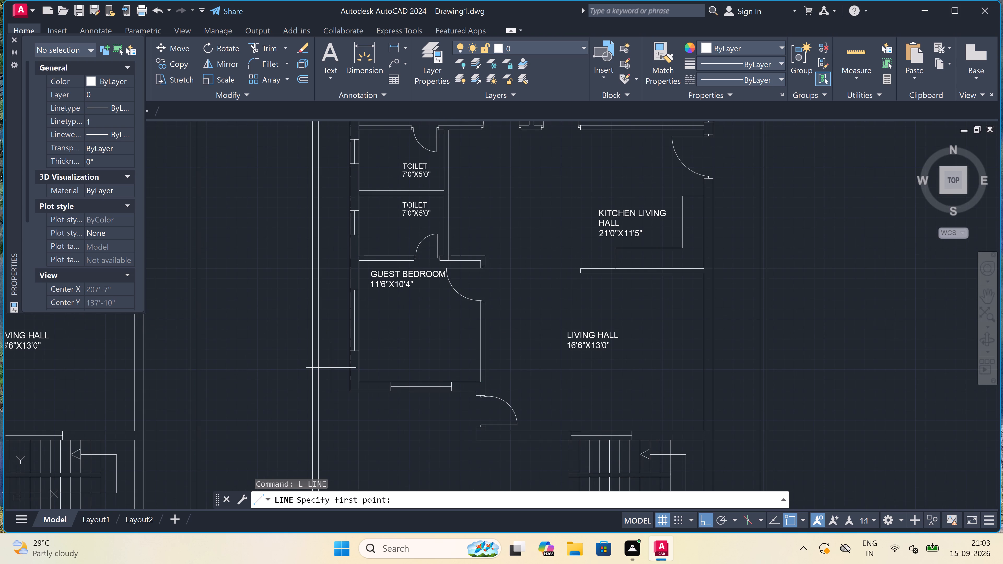
pyautogui.moveTo(332, 368); pyautogui.dragTo(335, 368)
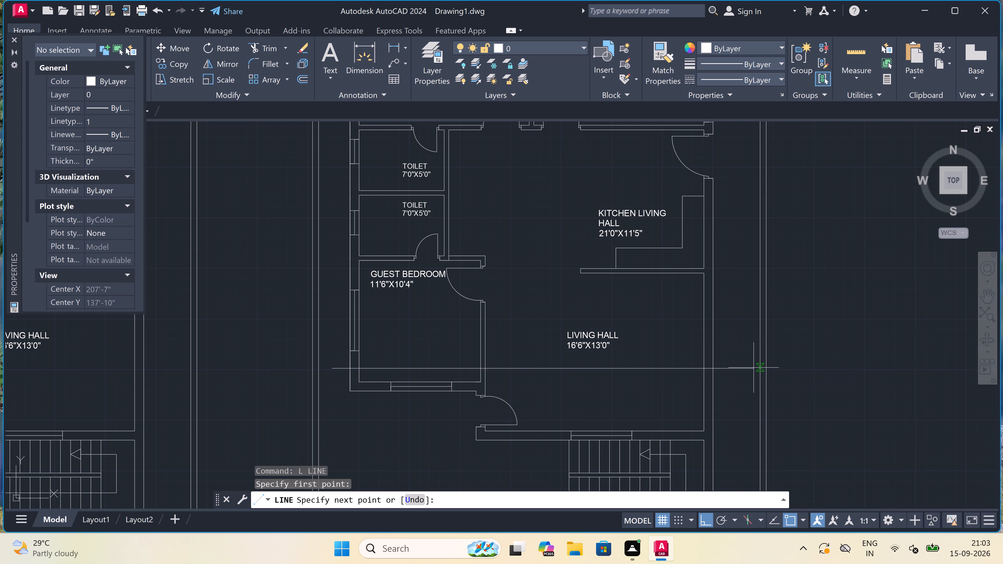
pyautogui.click(799, 369)
pyautogui.click(797, 321)
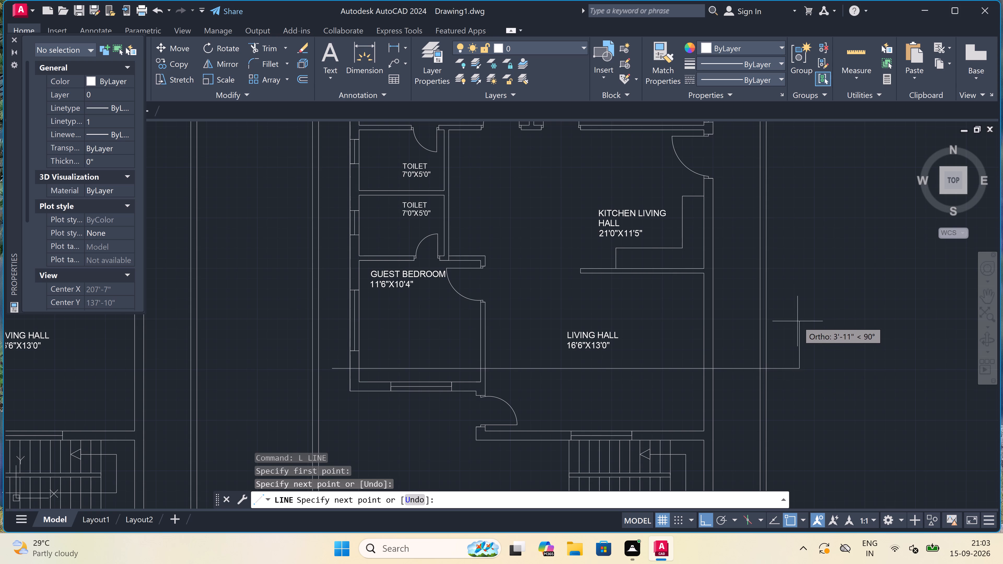
pyautogui.press('Escape')
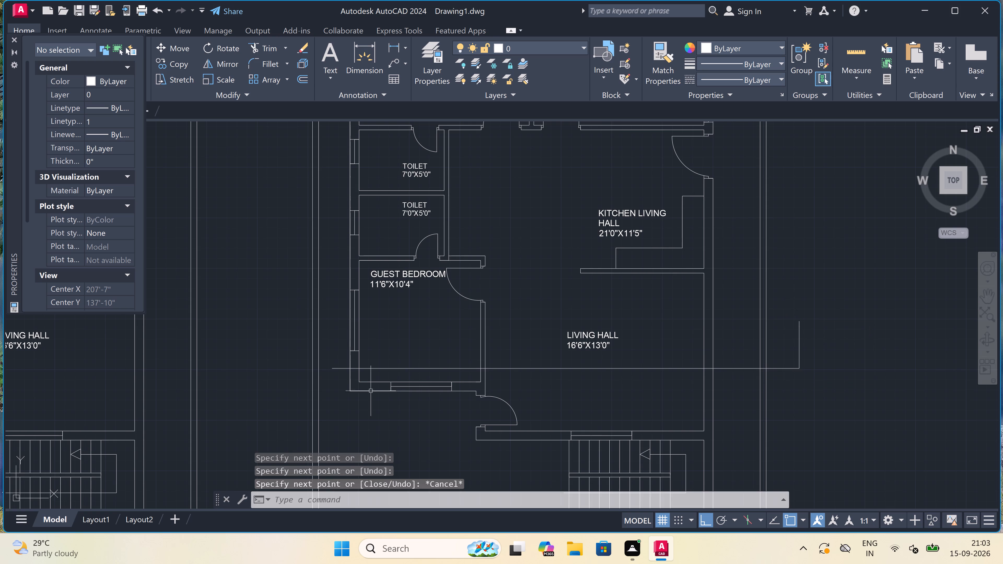
# Extend the cutting line horizontally from its left end past the copied plan's outer boundary wall.
pyautogui.press('space')
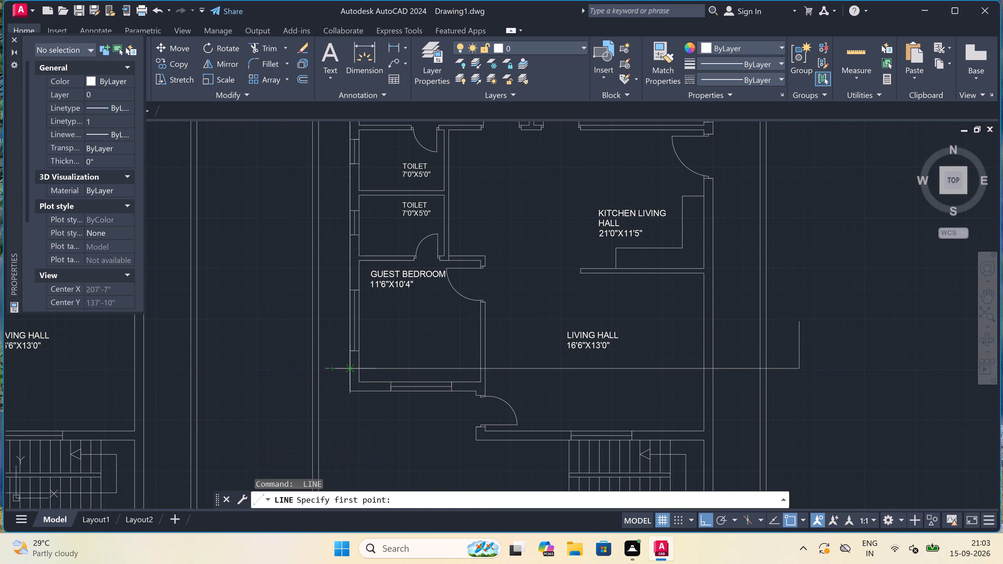
pyautogui.click(335, 367)
pyautogui.click(273, 362)
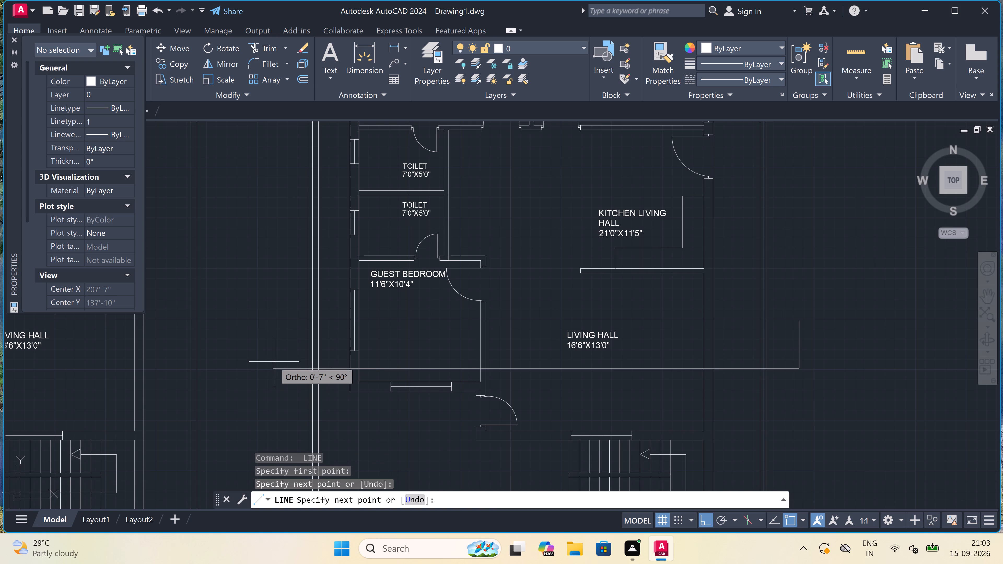
pyautogui.press('Escape')
# Add multiline text "A" just above the upward leg at the cutting line's right end.
pyautogui.scroll(-2, 304, 340)
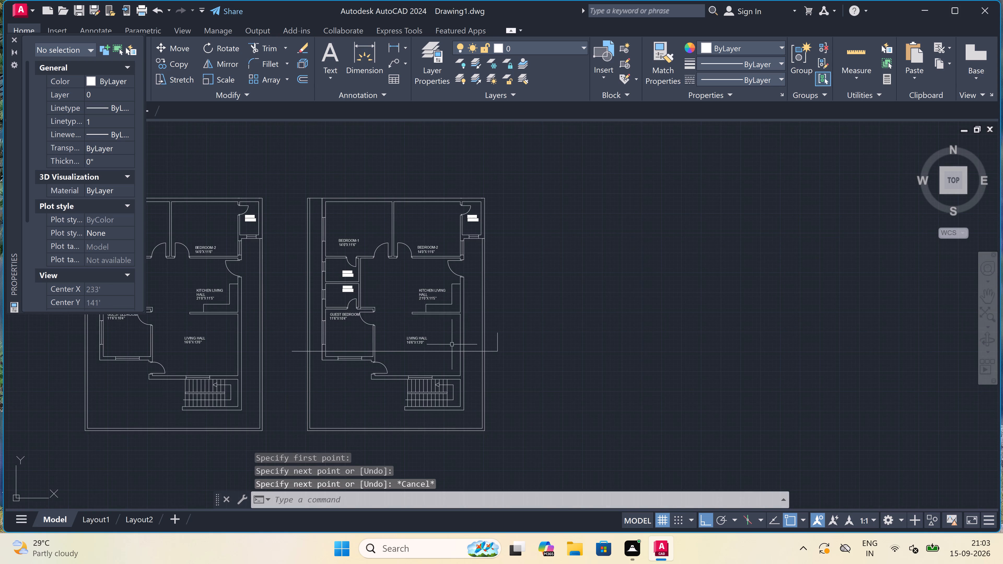
pyautogui.write('MT')
pyautogui.press('space')
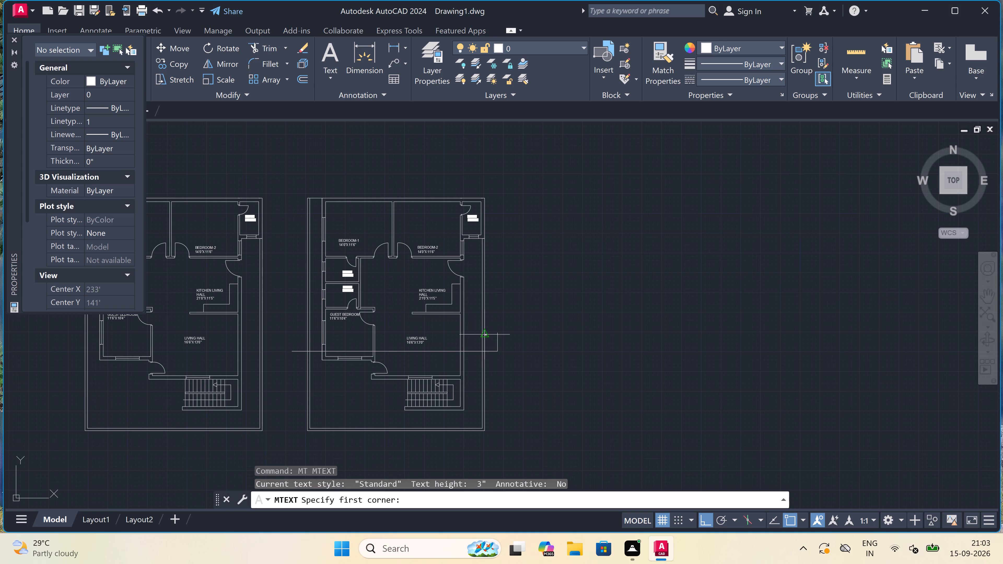
pyautogui.scroll(2, 486, 337)
pyautogui.moveTo(505, 301); pyautogui.dragTo(512, 314)
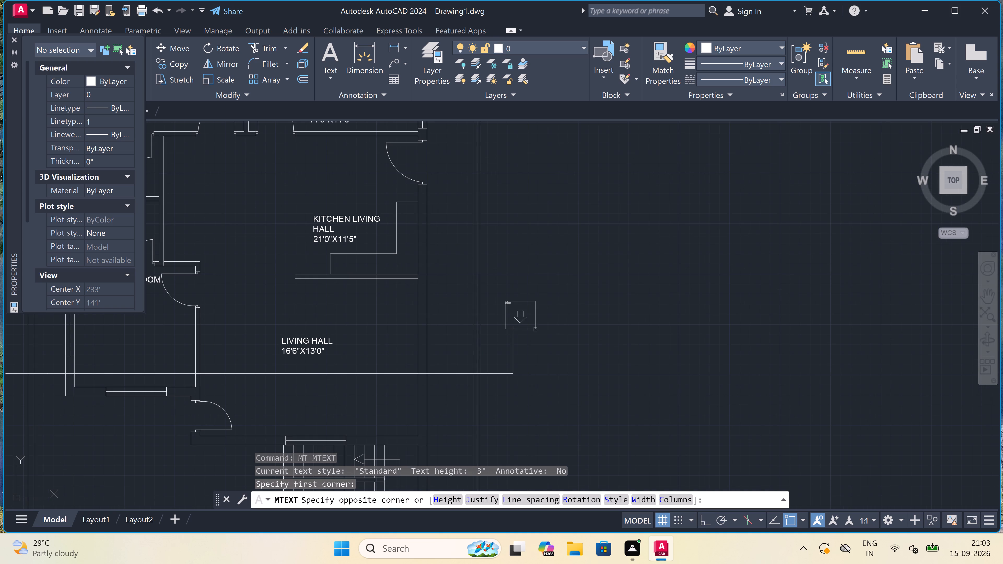
pyautogui.click(540, 330)
pyautogui.press('a')
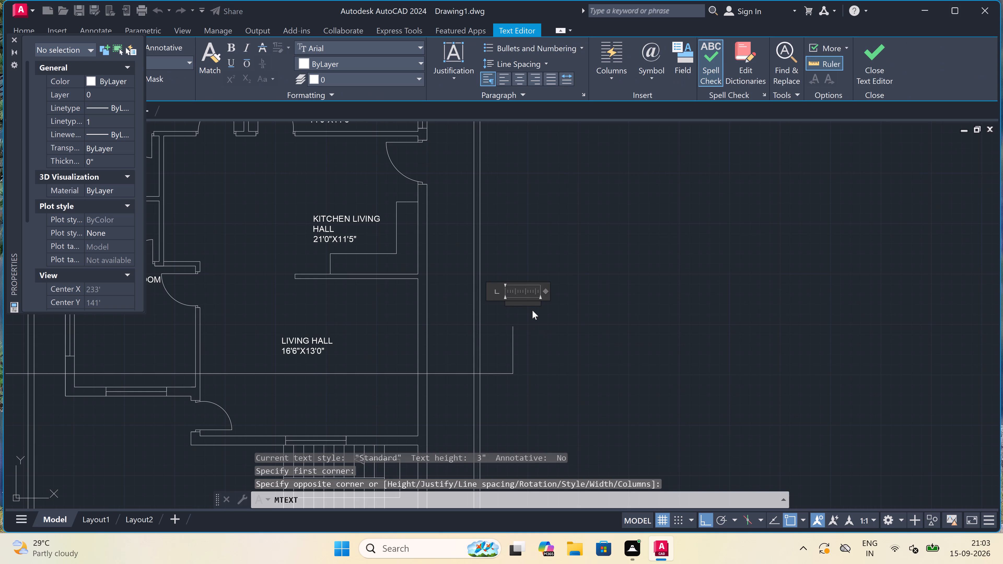
pyautogui.click(531, 311)
# Set the text height of the "A" label to 1'.
pyautogui.moveTo(512, 296); pyautogui.dragTo(509, 299)
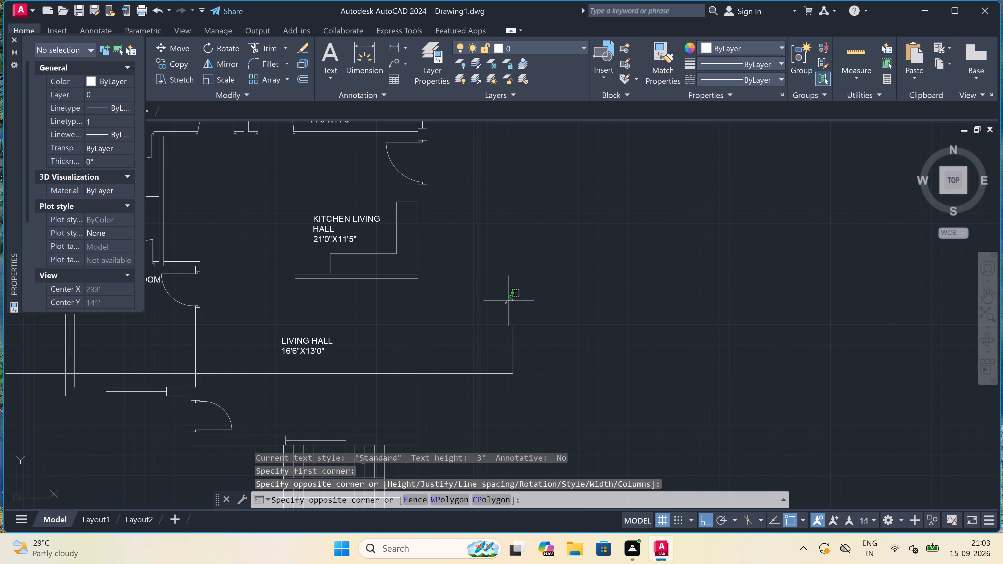
pyautogui.click(488, 316)
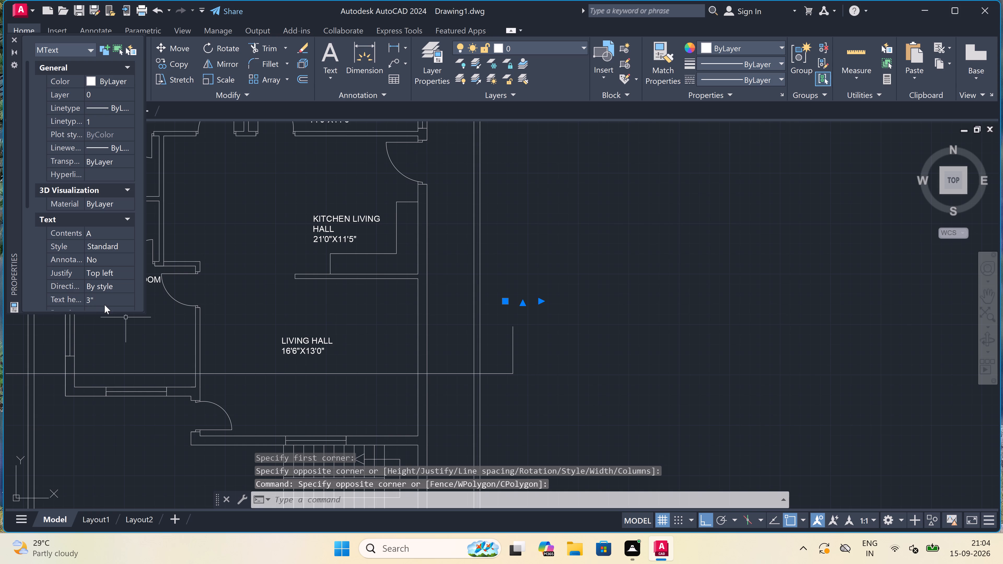
pyautogui.click(108, 300)
pyautogui.press('BackSpace')
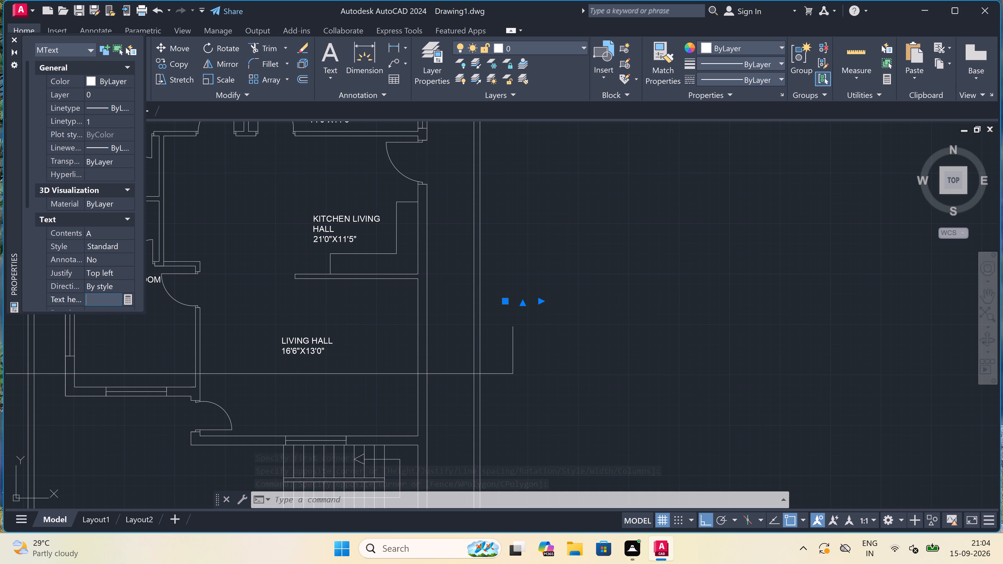
pyautogui.write("1'")
pyautogui.click(229, 305)
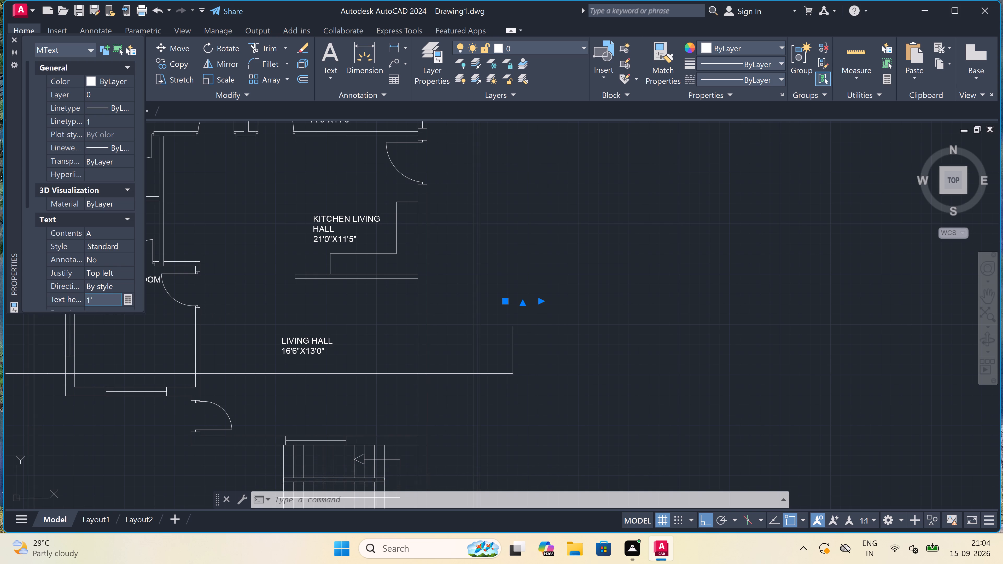
pyautogui.press('Escape')
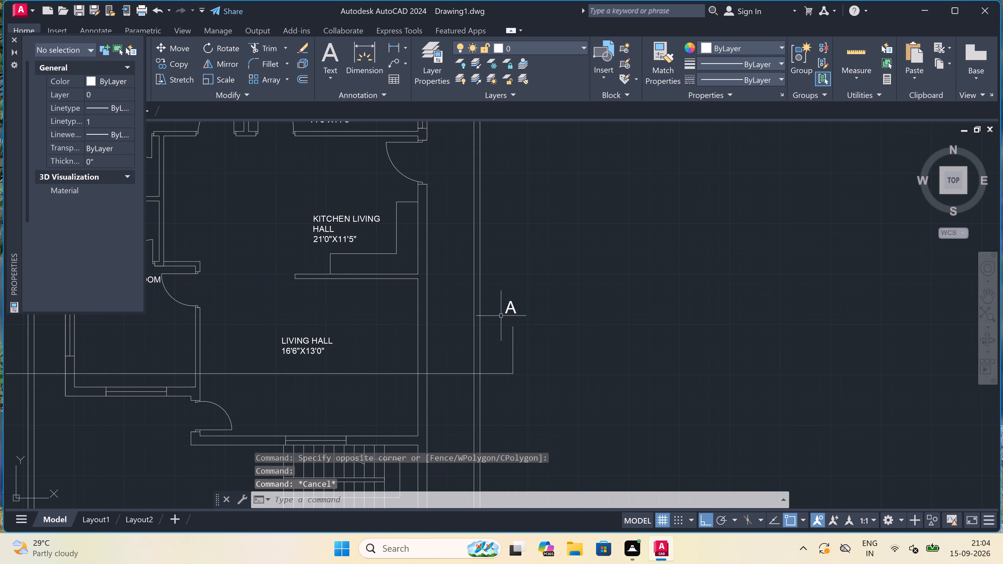
# Move the "A" label freely with Ortho off, centring it closely above the end of the upward leg.
pyautogui.scroll(2, 518, 295)
pyautogui.click(505, 319)
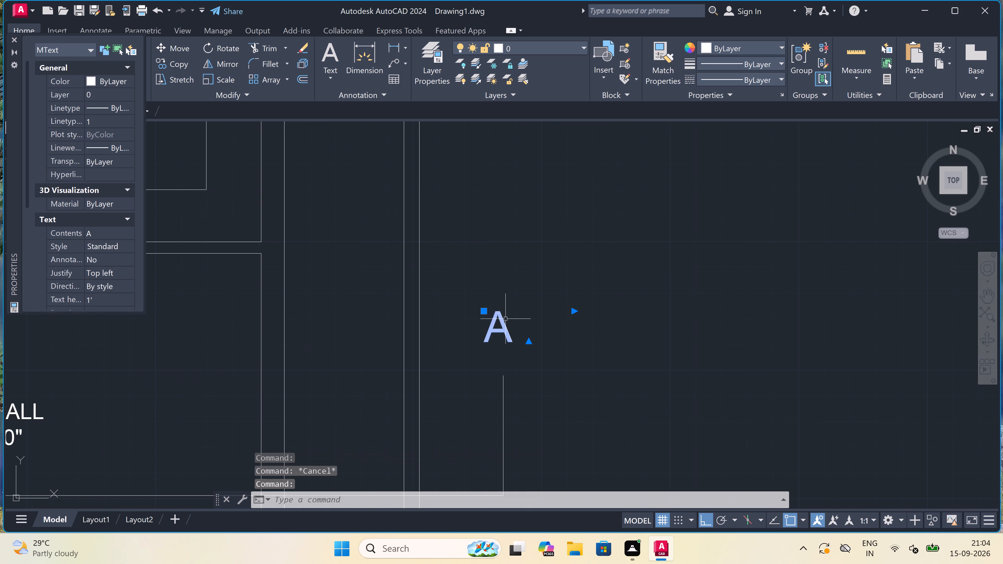
pyautogui.click(481, 310)
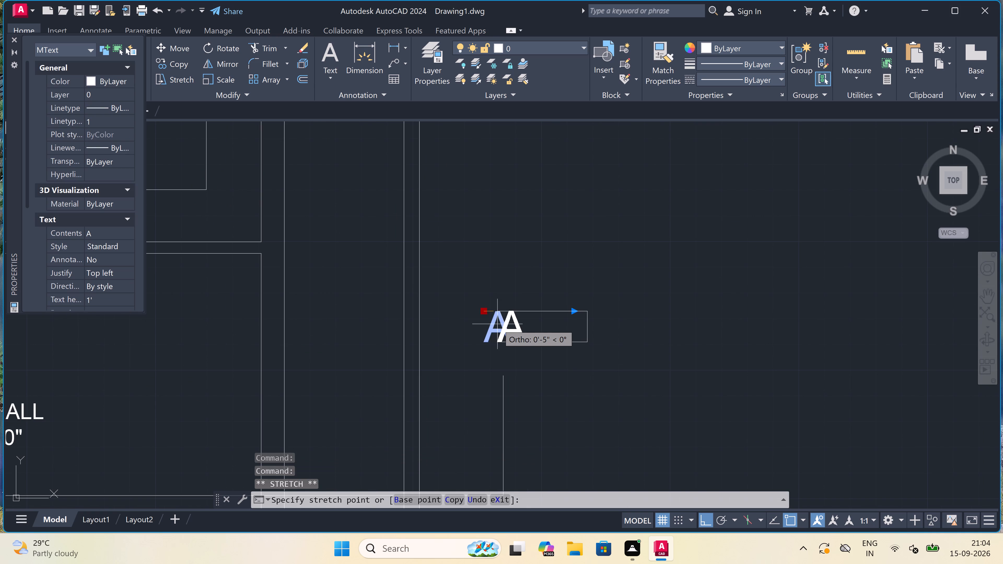
pyautogui.press('F8')
pyautogui.click(491, 330)
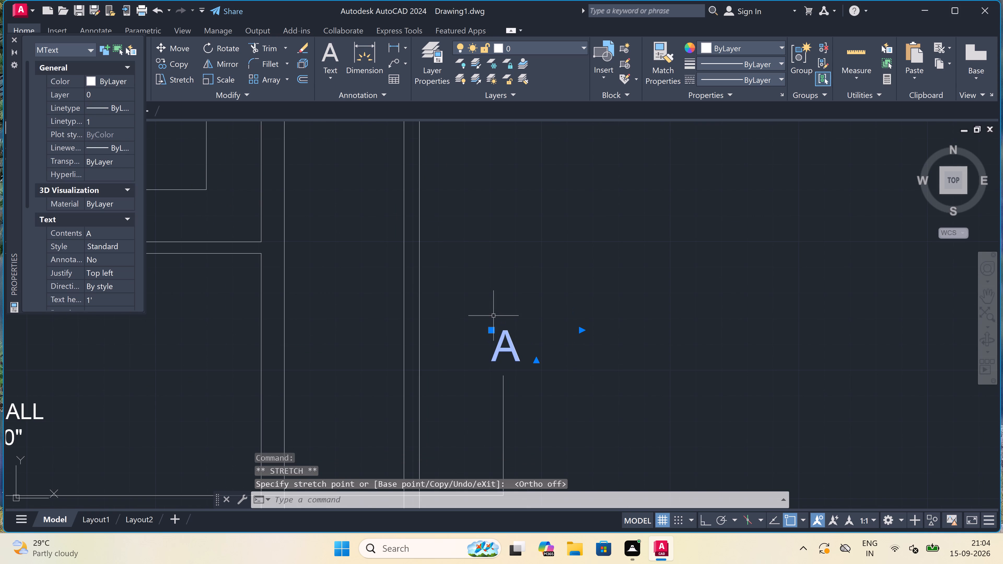
# Draw a circle around the "A" label, centred above the upward leg and reaching down to the leg's top end.
pyautogui.press('Escape')
pyautogui.press('c')
pyautogui.press('space')
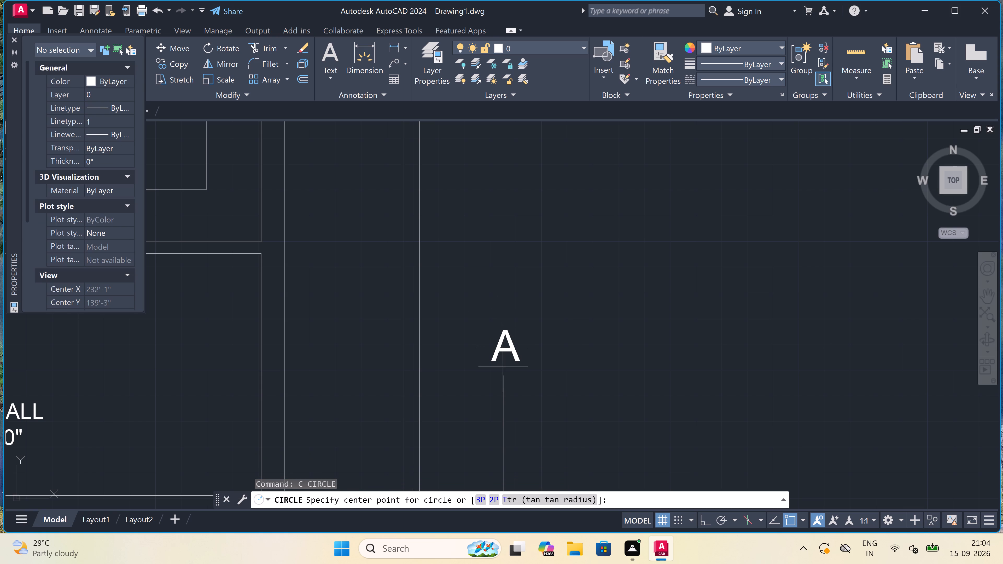
pyautogui.doubleClick(504, 344)
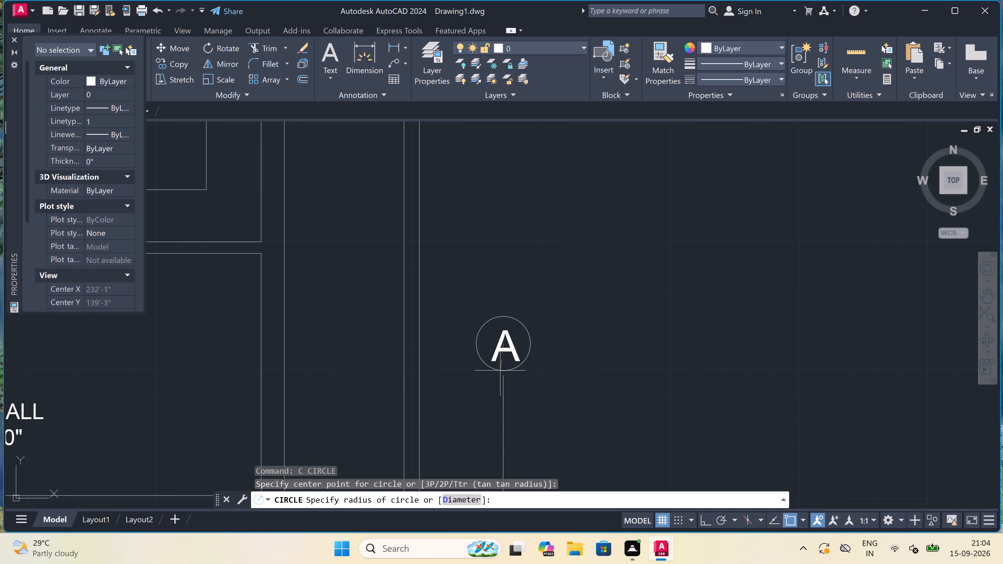
pyautogui.click(501, 379)
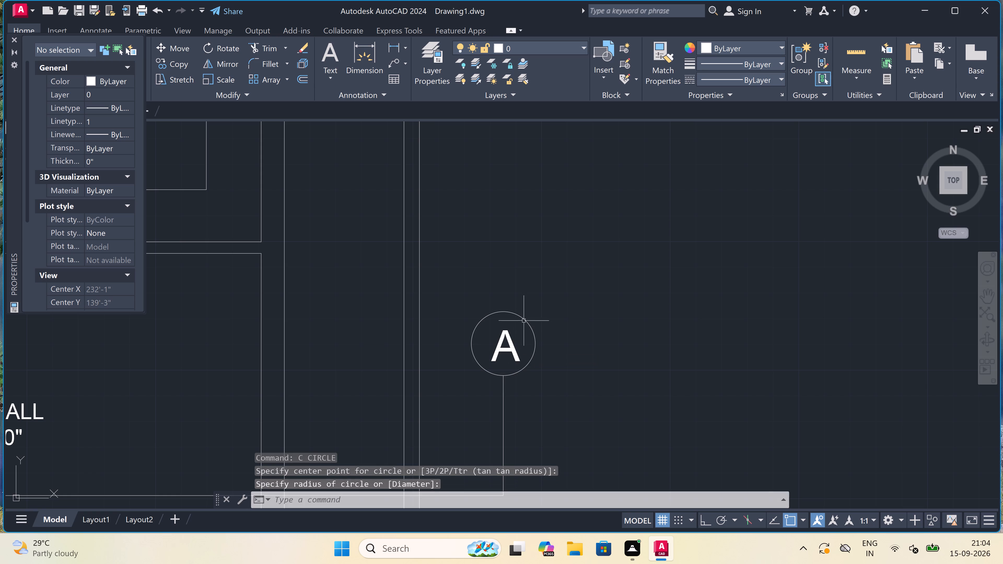
# Place vertical construction lines through the original plan's guest bedroom outer corner and both ends of that room's lower window.
pyautogui.scroll(-5, 536, 293)
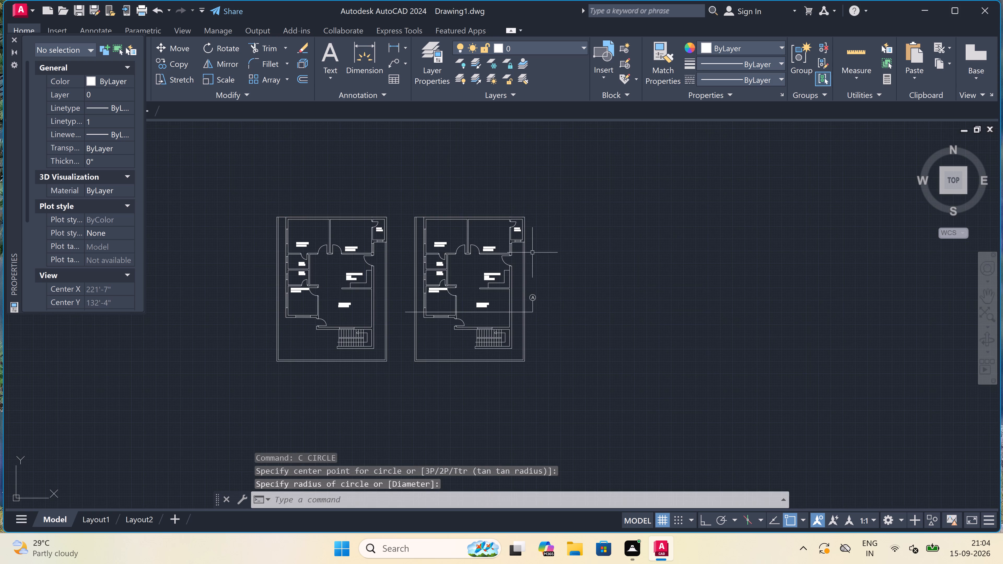
pyautogui.write('XL')
pyautogui.press('space')
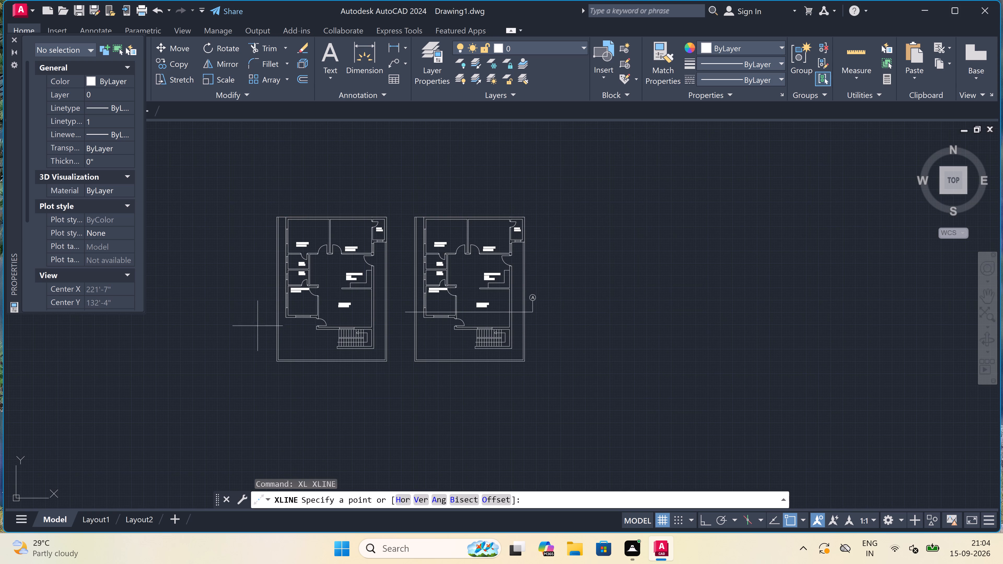
pyautogui.scroll(2, 243, 332)
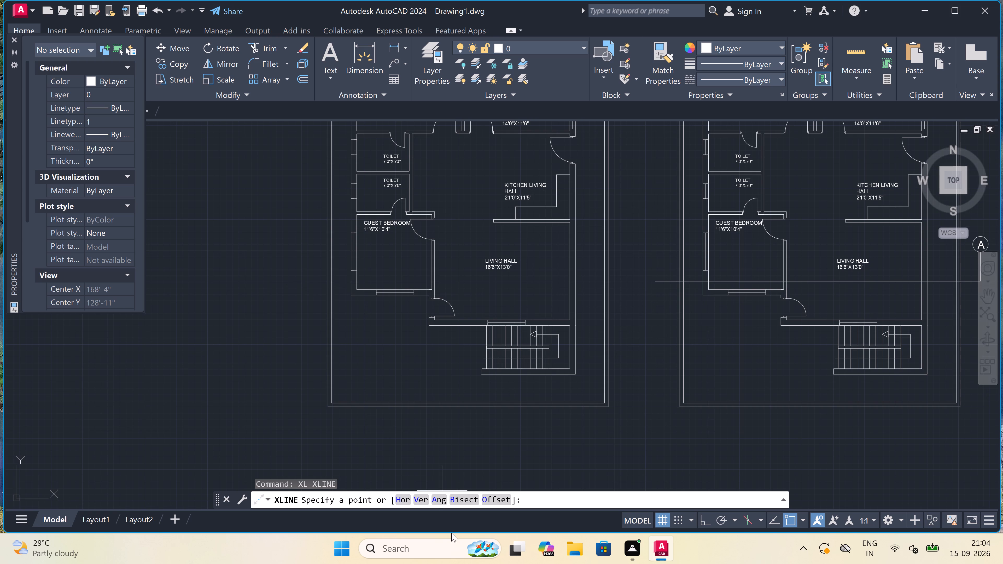
pyautogui.click(421, 497)
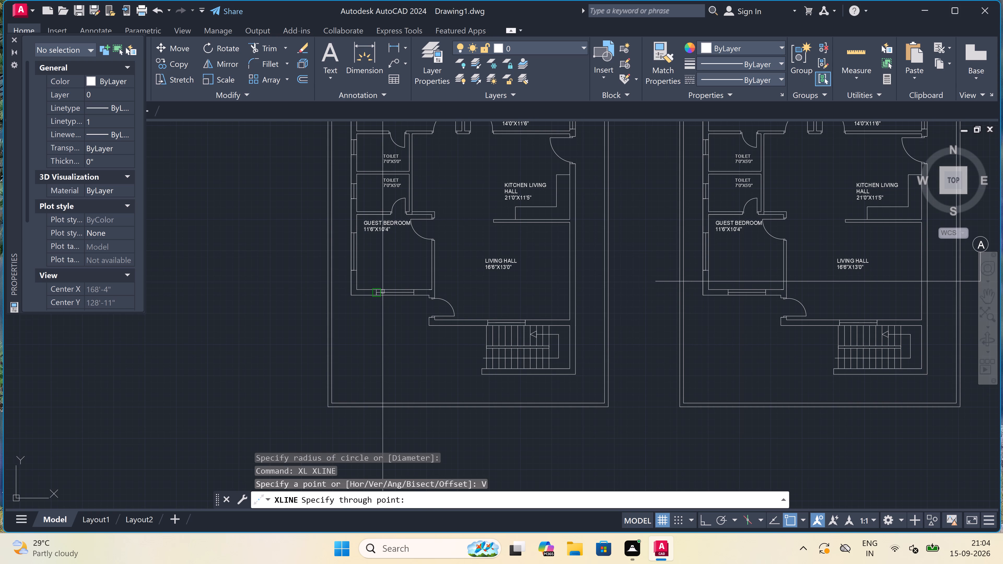
pyautogui.scroll(2, 340, 275)
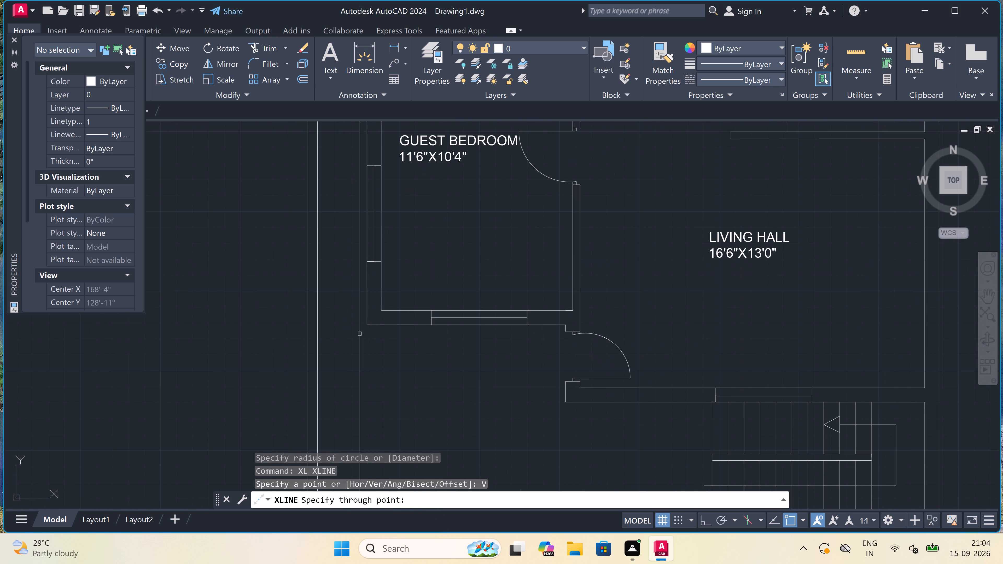
pyautogui.click(364, 323)
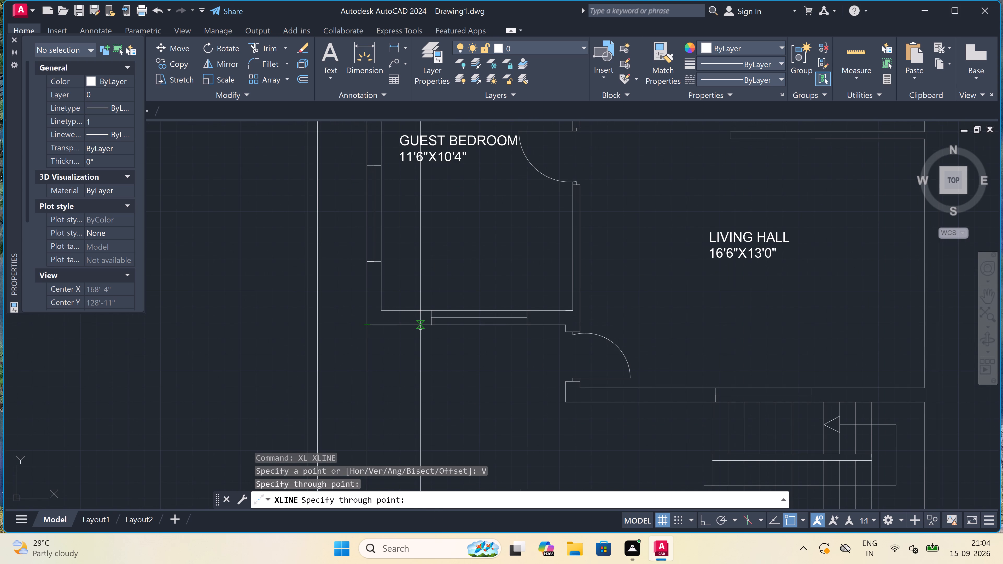
pyautogui.click(429, 328)
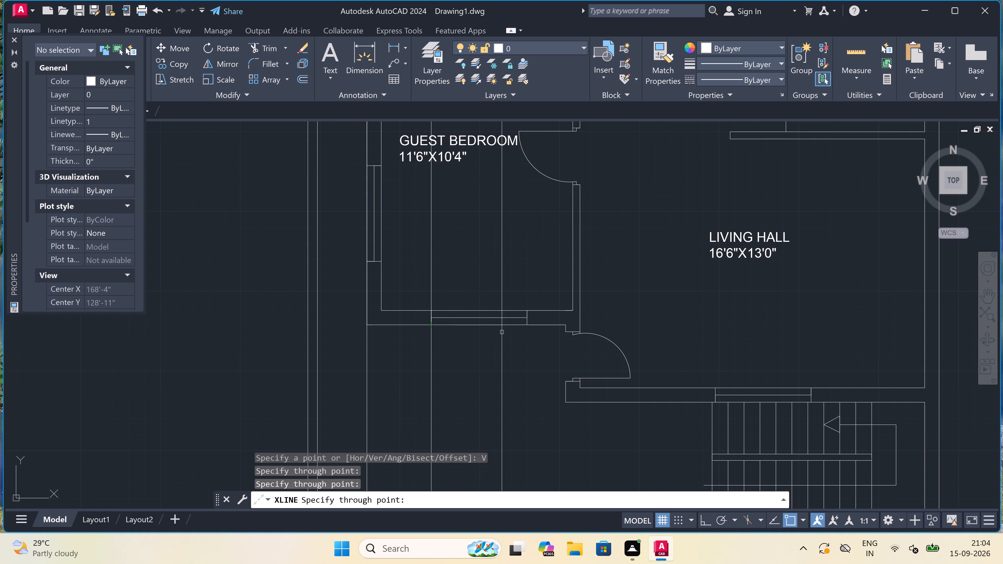
pyautogui.moveTo(526, 323); pyautogui.dragTo(532, 329)
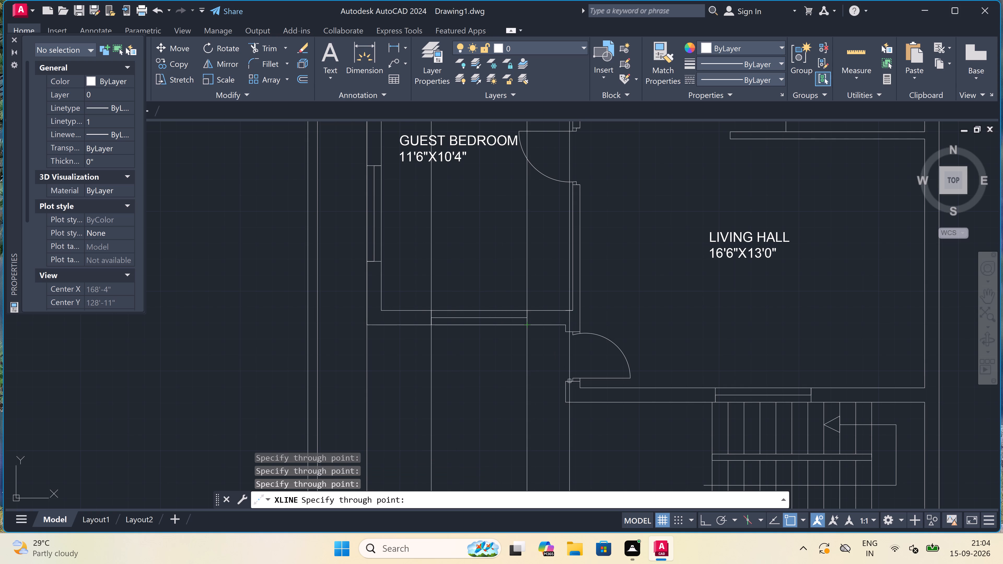
# Add vertical construction lines through the two lower outer corners of the staircase walls in the original plan.
pyautogui.scroll(-7, 584, 399)
pyautogui.scroll(2, 580, 392)
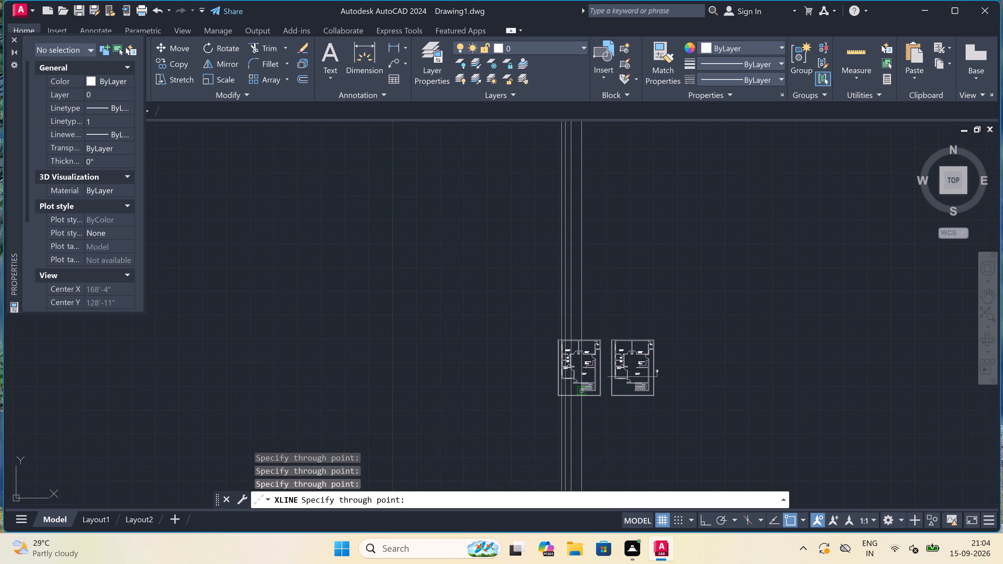
pyautogui.scroll(4, 580, 392)
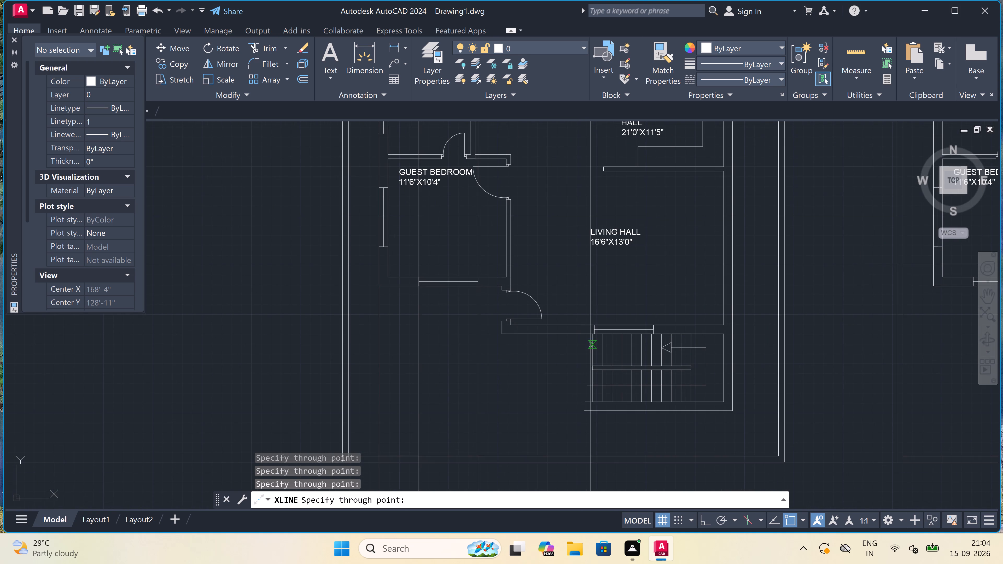
pyautogui.click(586, 413)
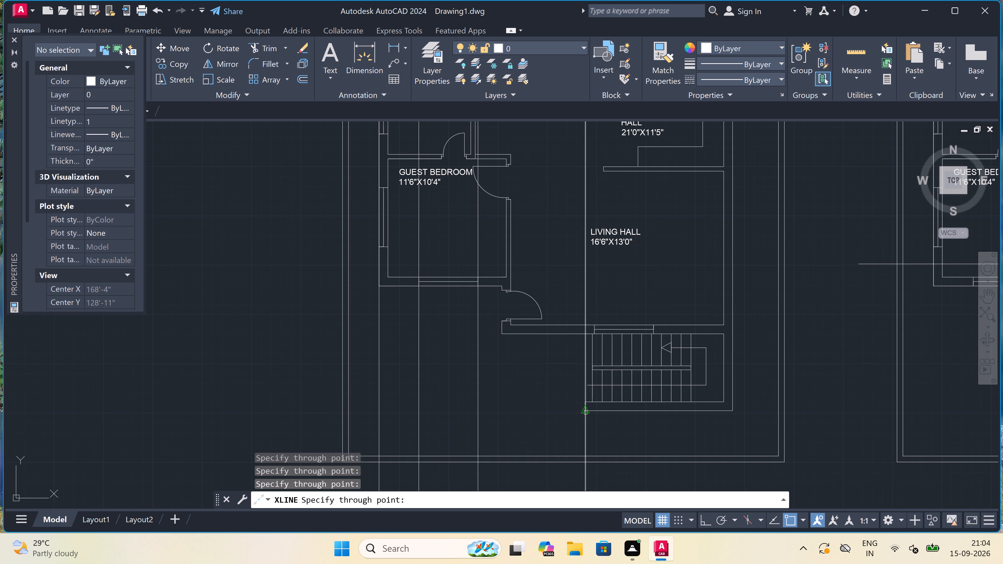
pyautogui.scroll(-3, 586, 411)
pyautogui.scroll(4, 608, 421)
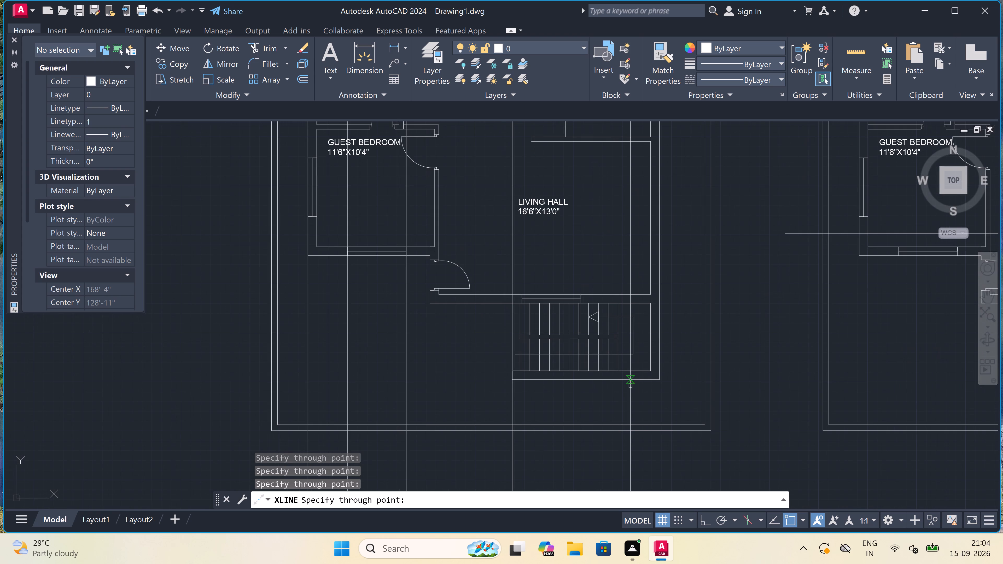
pyautogui.click(661, 380)
# Add a vertical construction line through the original plan's outer wall corner just below the living hall's entrance door.
pyautogui.scroll(-5, 660, 380)
pyautogui.scroll(1, 644, 363)
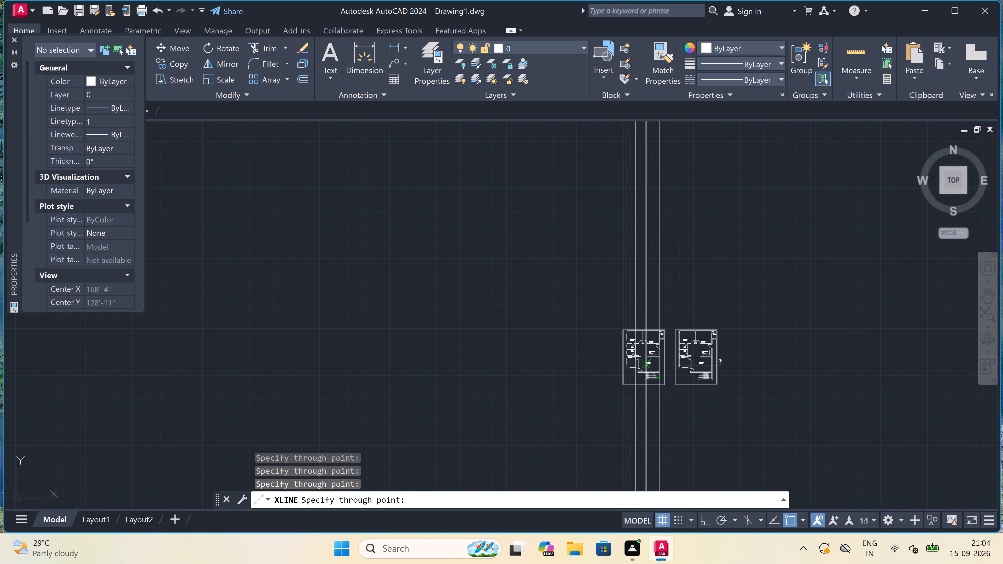
pyautogui.scroll(2, 644, 364)
pyautogui.scroll(-2, 598, 311)
pyautogui.scroll(3, 599, 353)
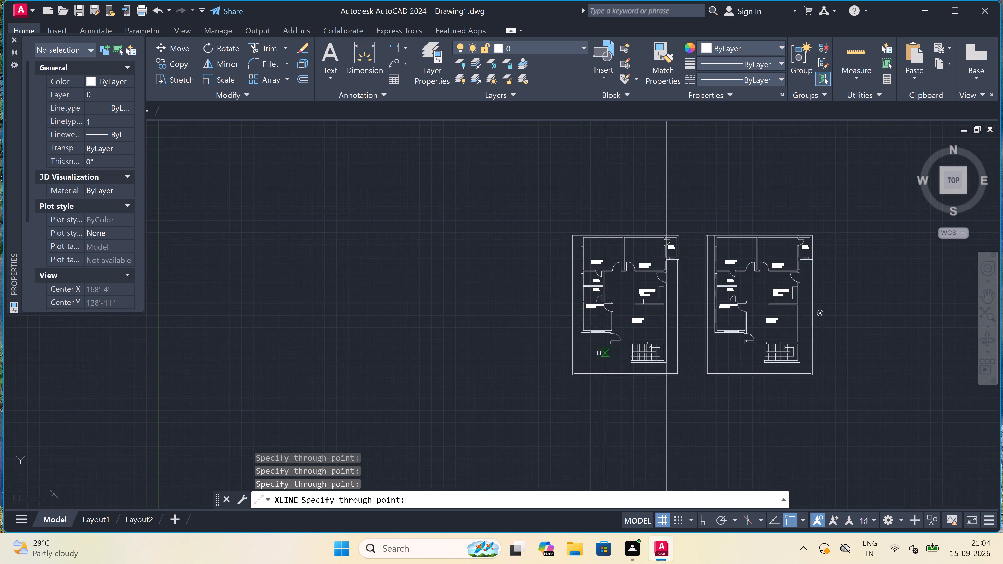
pyautogui.scroll(3, 623, 340)
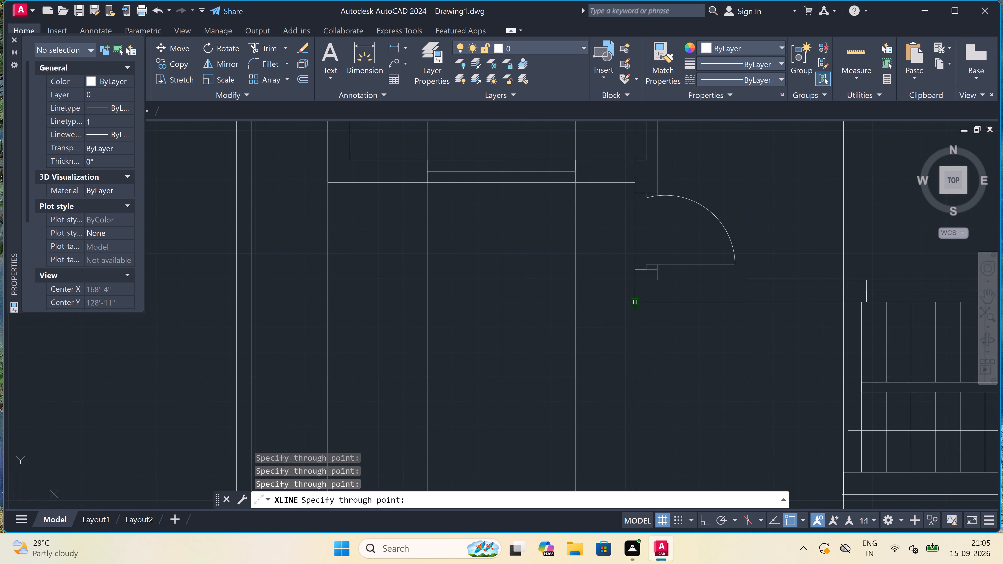
pyautogui.click(635, 303)
# Place vertical construction lines where section line A crosses both faces of the copied guest bedroom's outer wall and its living hall wall.
pyautogui.scroll(-7, 635, 303)
pyautogui.scroll(2, 694, 315)
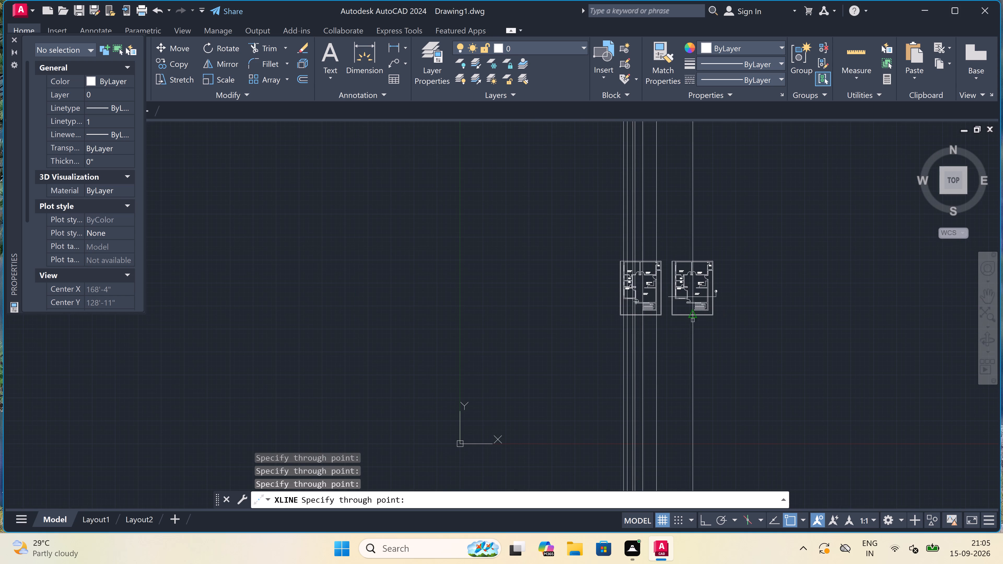
pyautogui.scroll(2, 694, 314)
pyautogui.scroll(3, 684, 281)
pyautogui.scroll(-5, 660, 253)
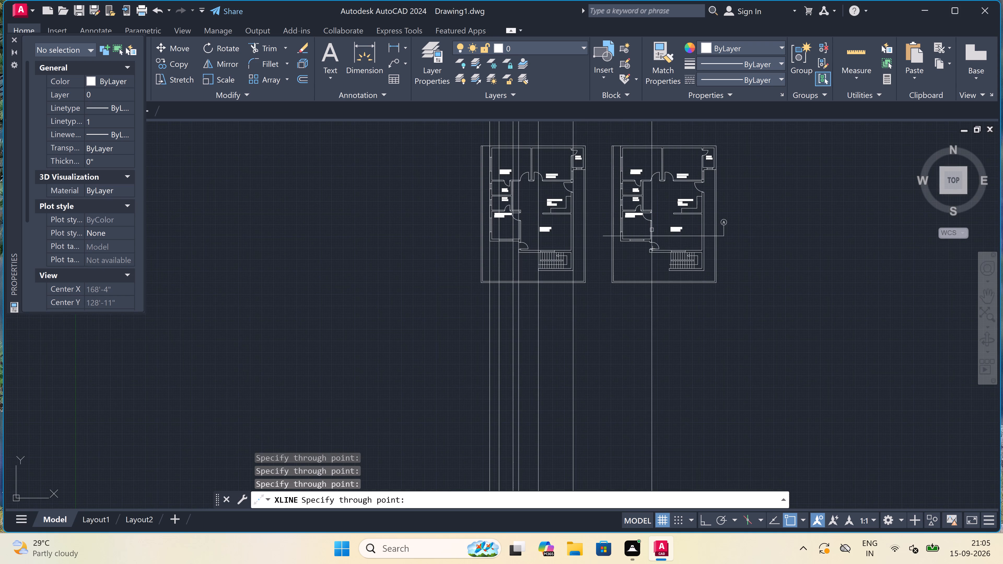
pyautogui.scroll(5, 639, 210)
pyautogui.scroll(-2, 628, 257)
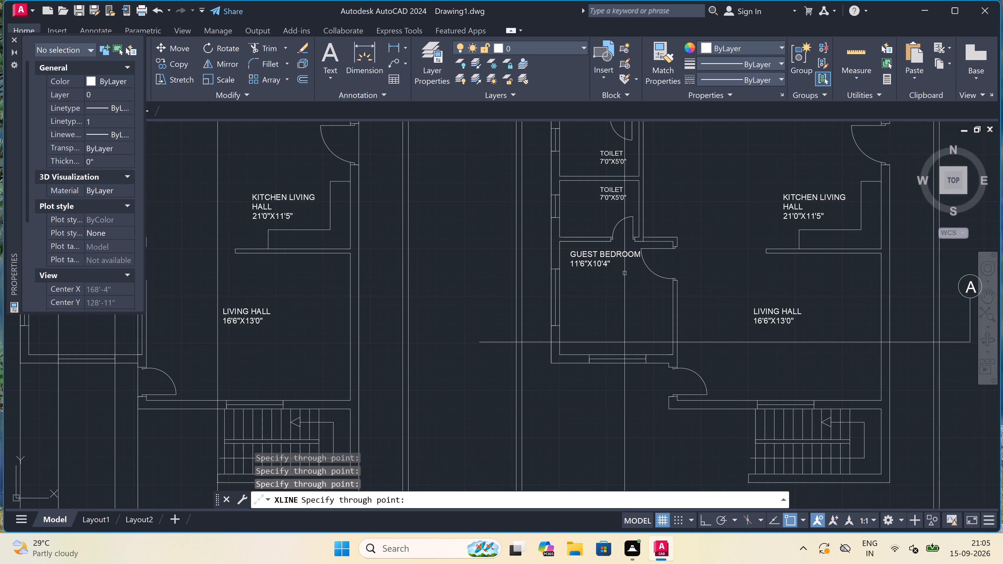
pyautogui.scroll(2, 556, 333)
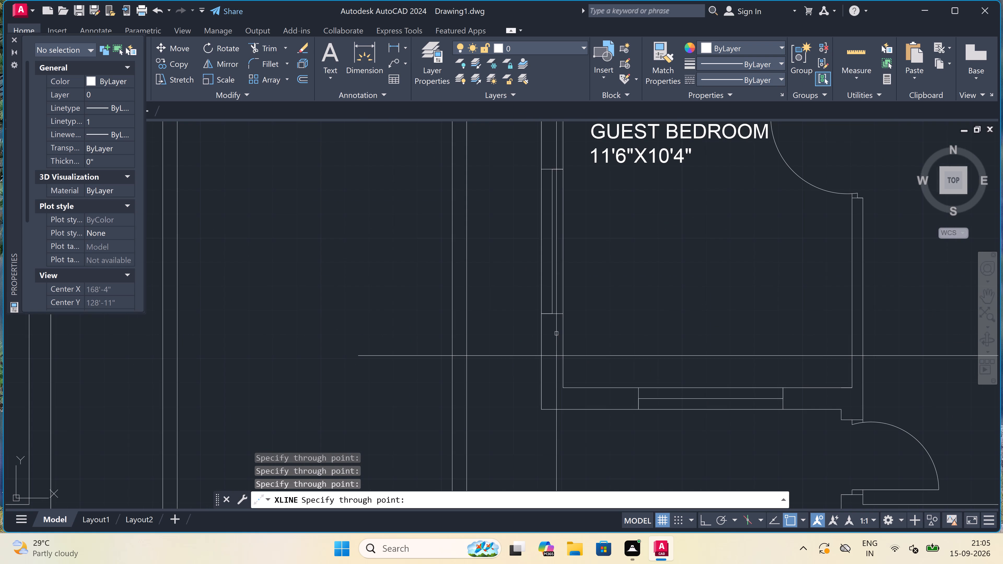
pyautogui.click(543, 356)
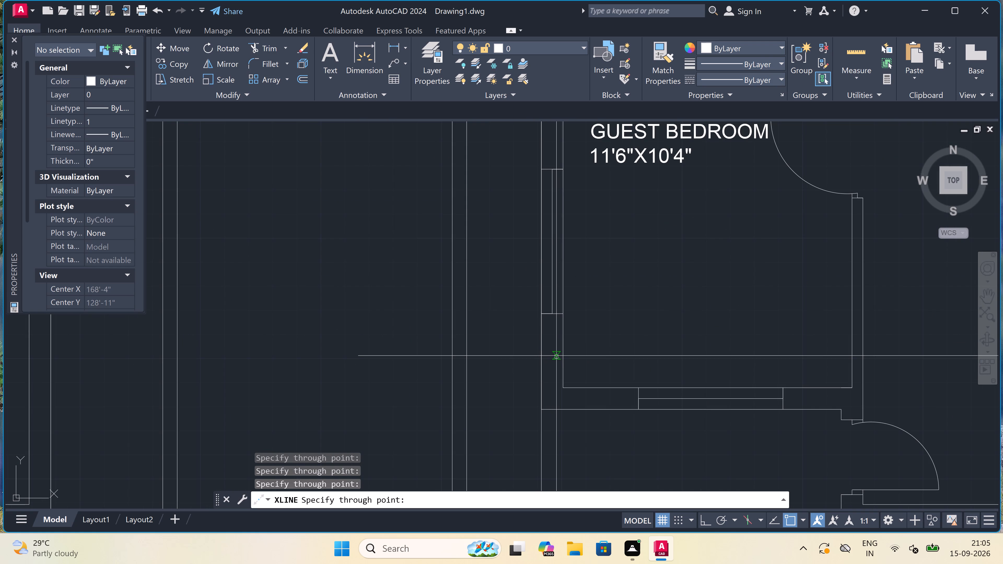
pyautogui.click(560, 356)
pyautogui.scroll(-4, 558, 354)
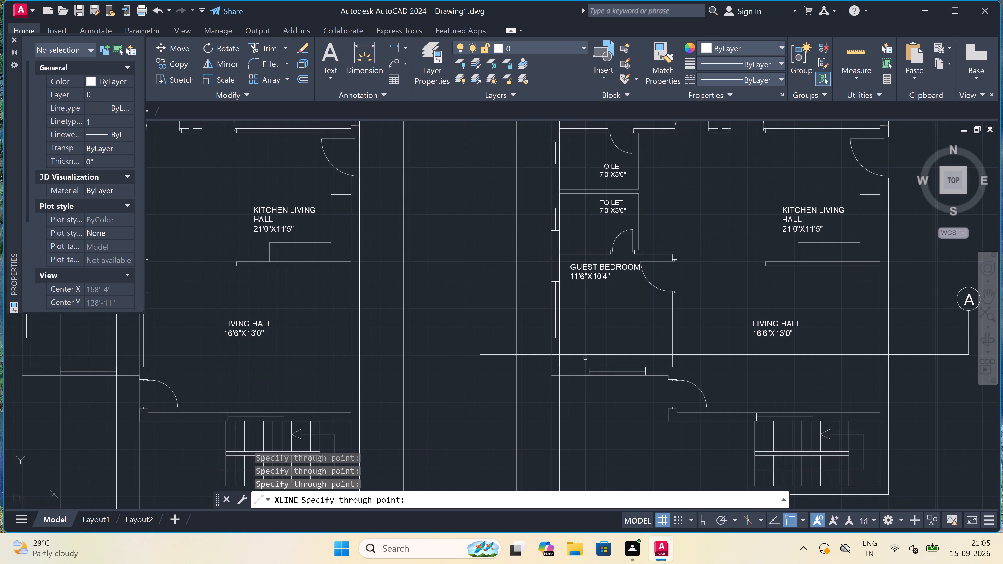
pyautogui.scroll(2, 670, 363)
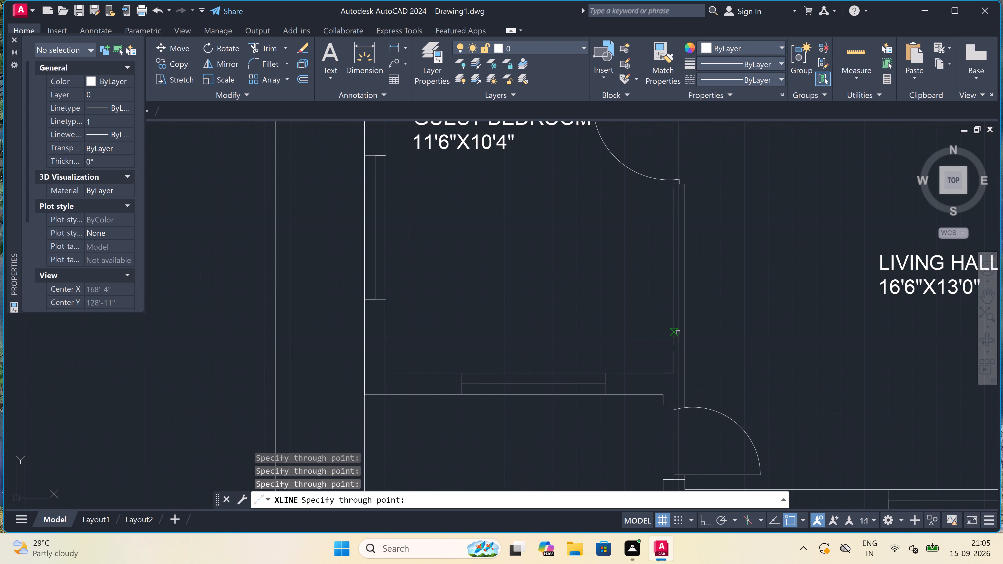
pyautogui.click(672, 341)
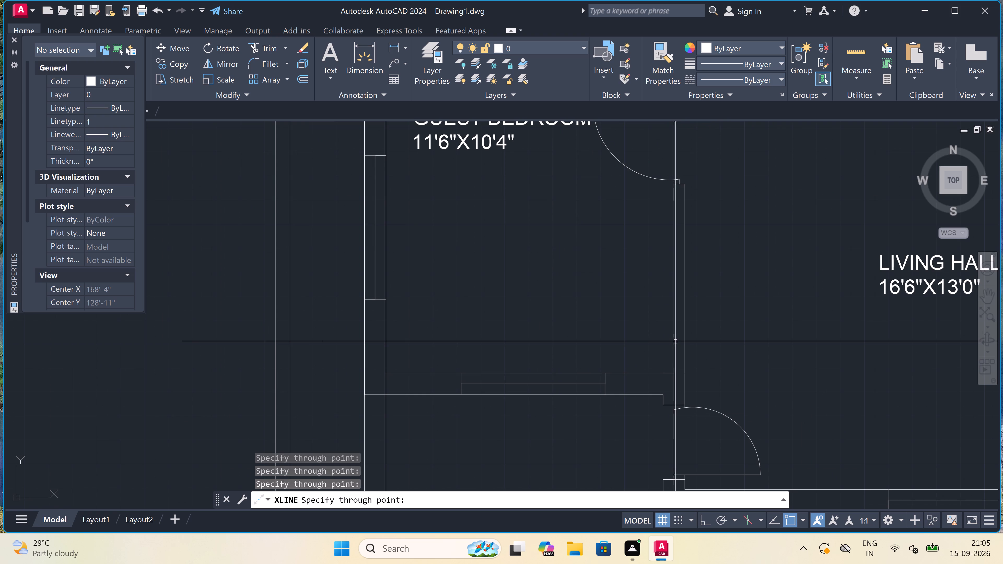
pyautogui.click(683, 339)
# Add vertical construction lines where section line A crosses both faces of the living hall's outer wall in the copied plan.
pyautogui.scroll(-4, 670, 338)
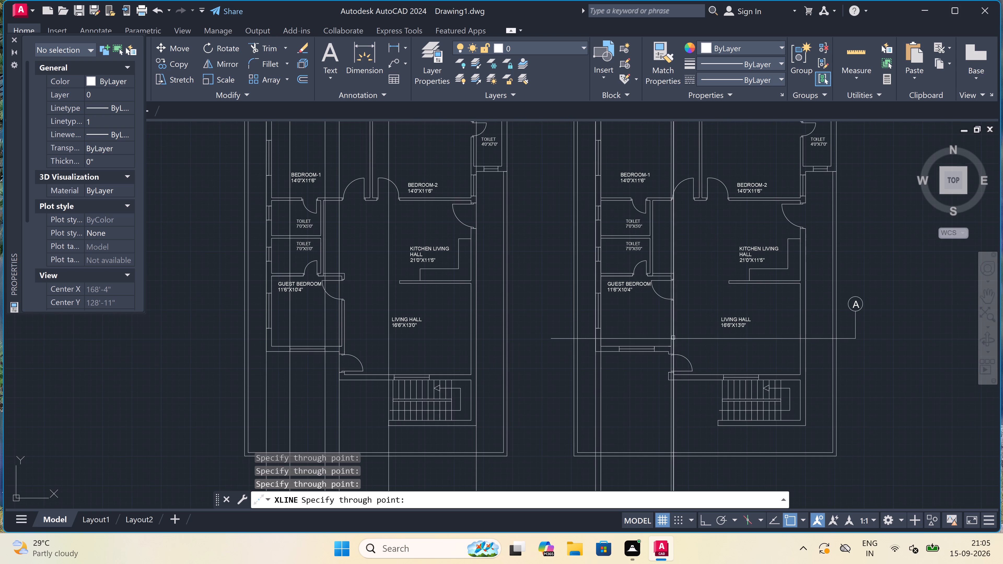
pyautogui.scroll(2, 801, 348)
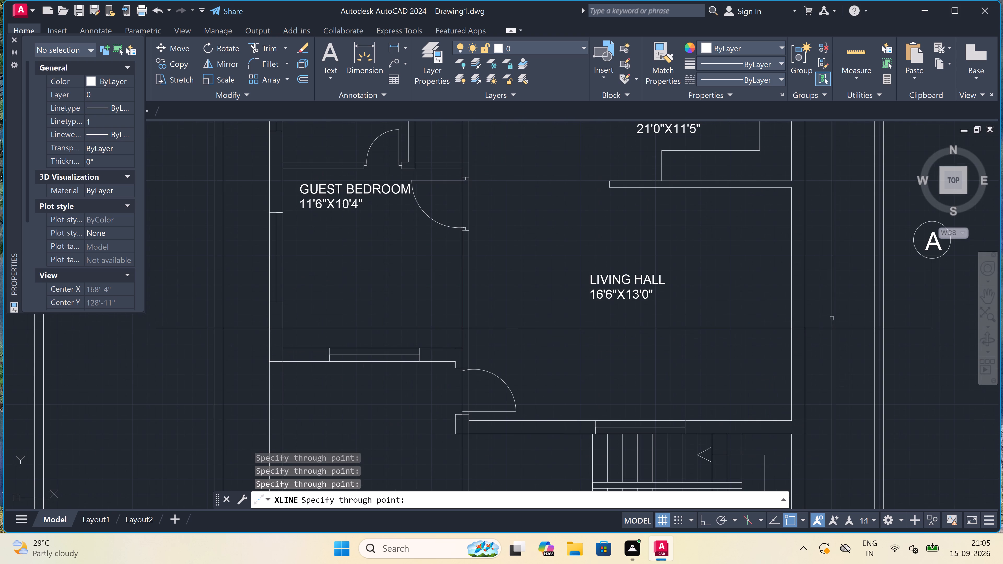
pyautogui.click(792, 328)
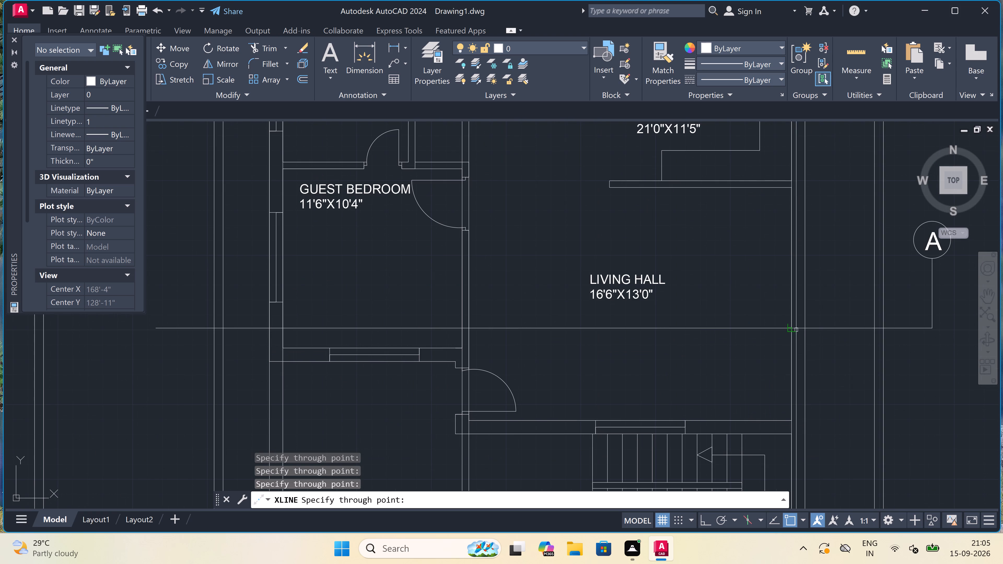
pyautogui.click(809, 331)
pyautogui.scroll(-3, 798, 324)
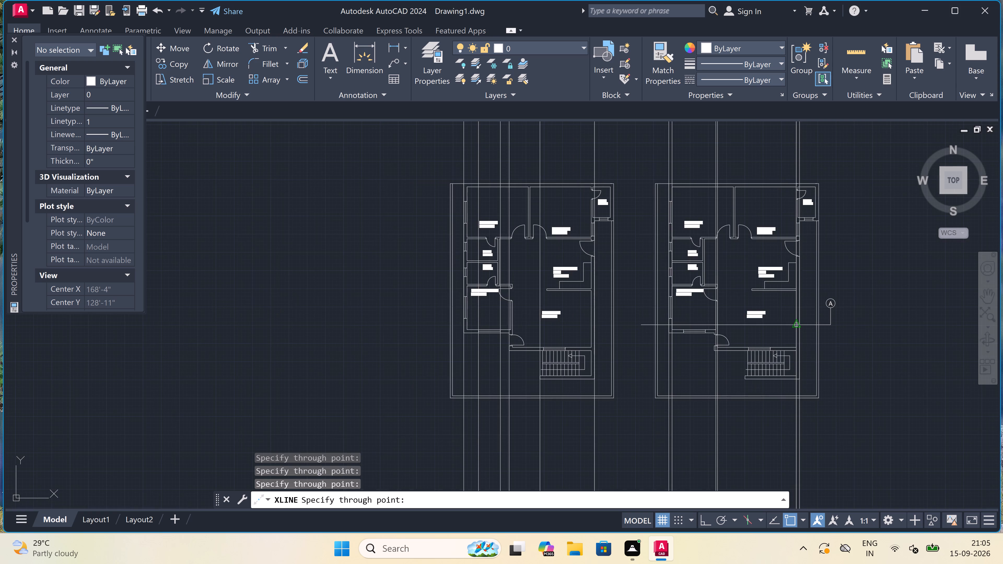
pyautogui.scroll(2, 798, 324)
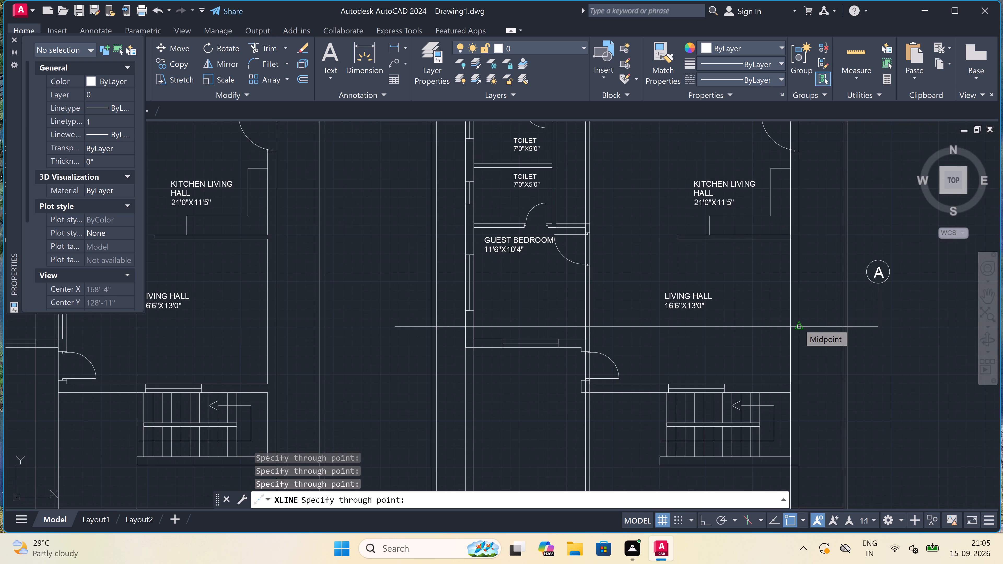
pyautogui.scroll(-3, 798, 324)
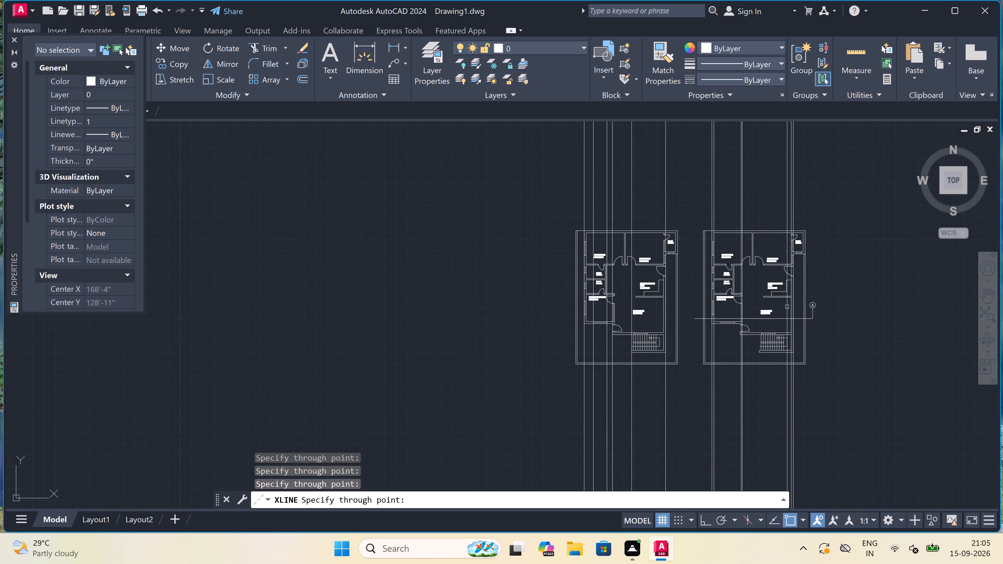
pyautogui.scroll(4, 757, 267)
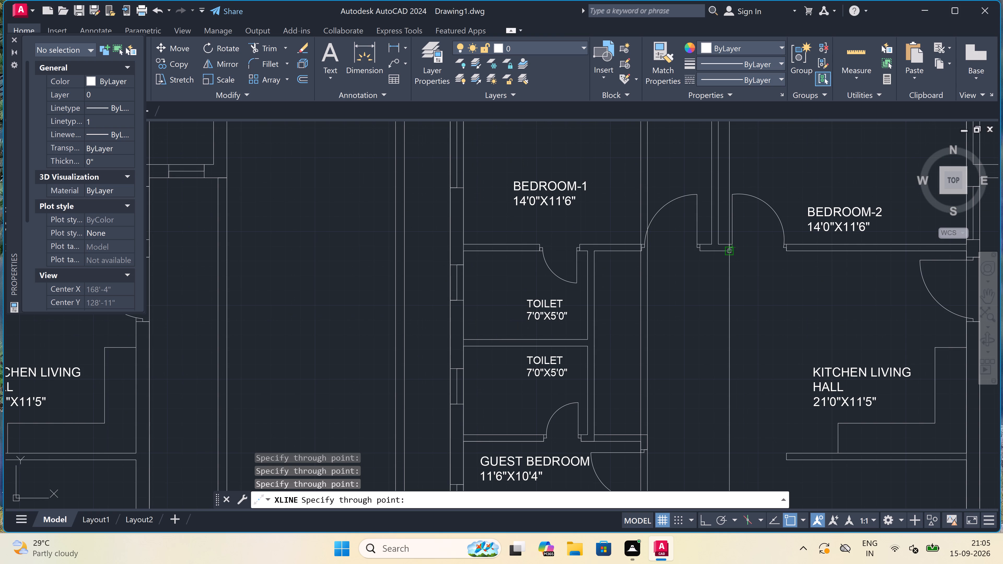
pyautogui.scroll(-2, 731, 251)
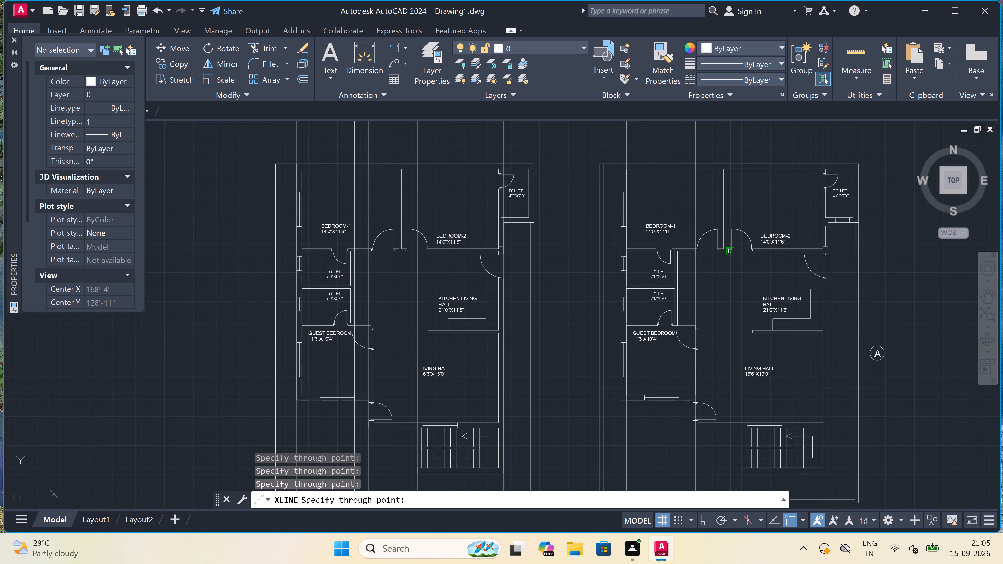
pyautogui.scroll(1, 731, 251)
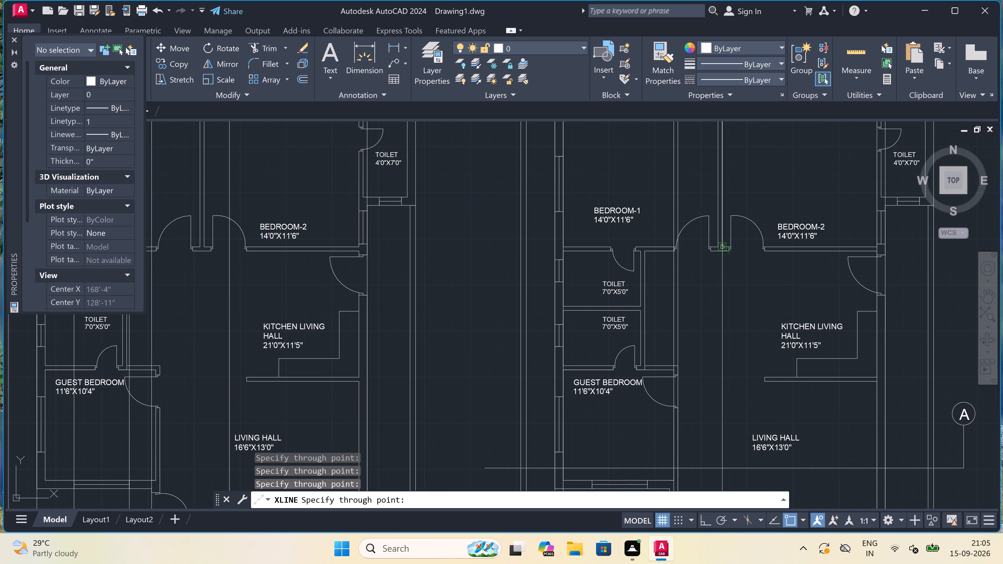
# Add vertical construction lines through both ends of the wall stub between the copied plan's bedroom doors and Bedroom-2's far door jamb.
pyautogui.scroll(2, 715, 242)
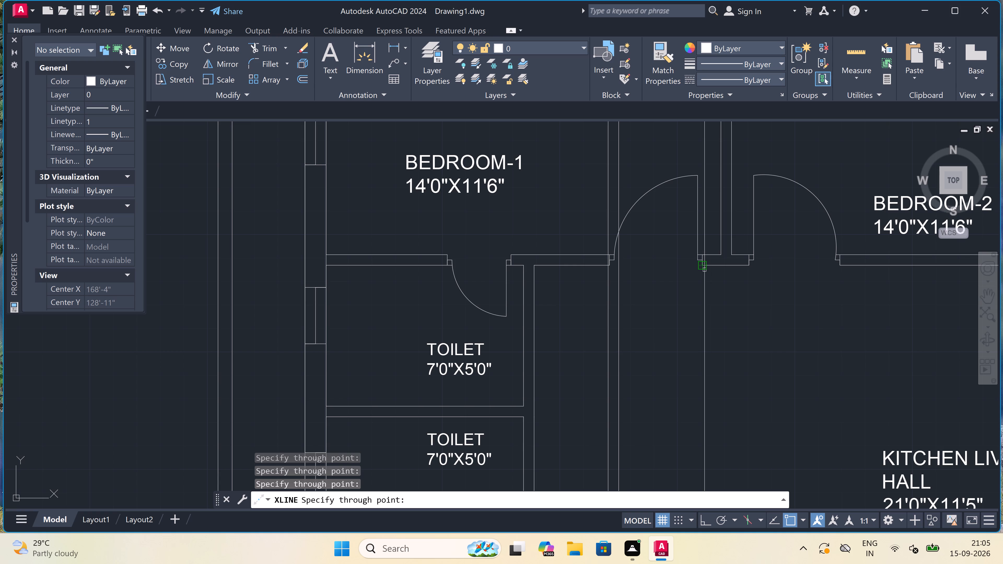
pyautogui.click(703, 266)
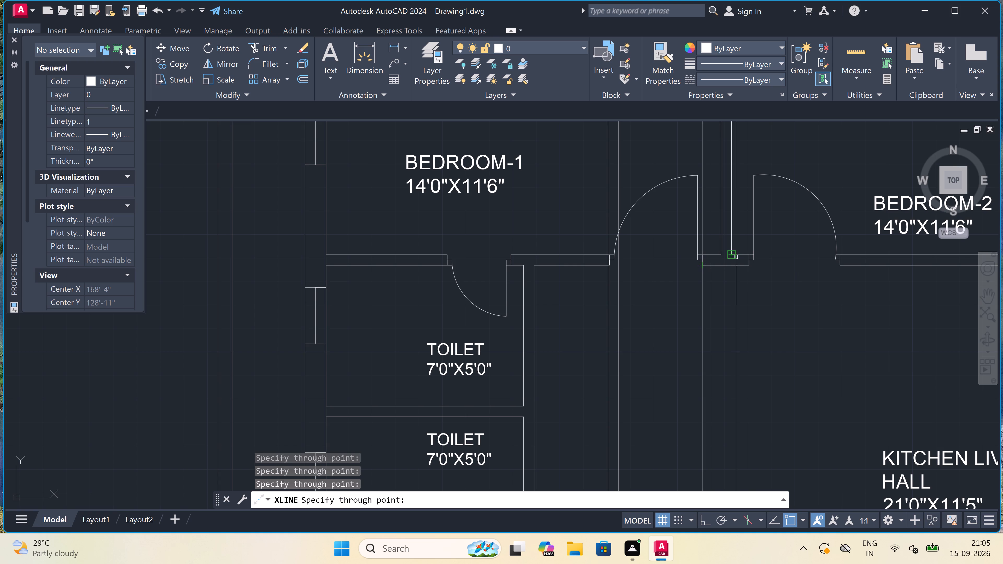
pyautogui.click(747, 266)
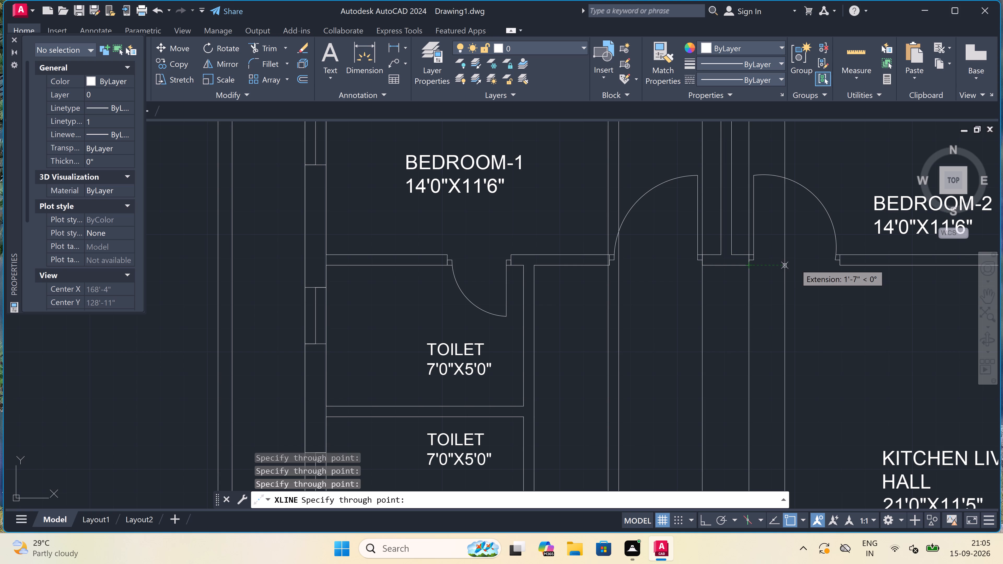
pyautogui.click(838, 267)
pyautogui.scroll(-5, 783, 257)
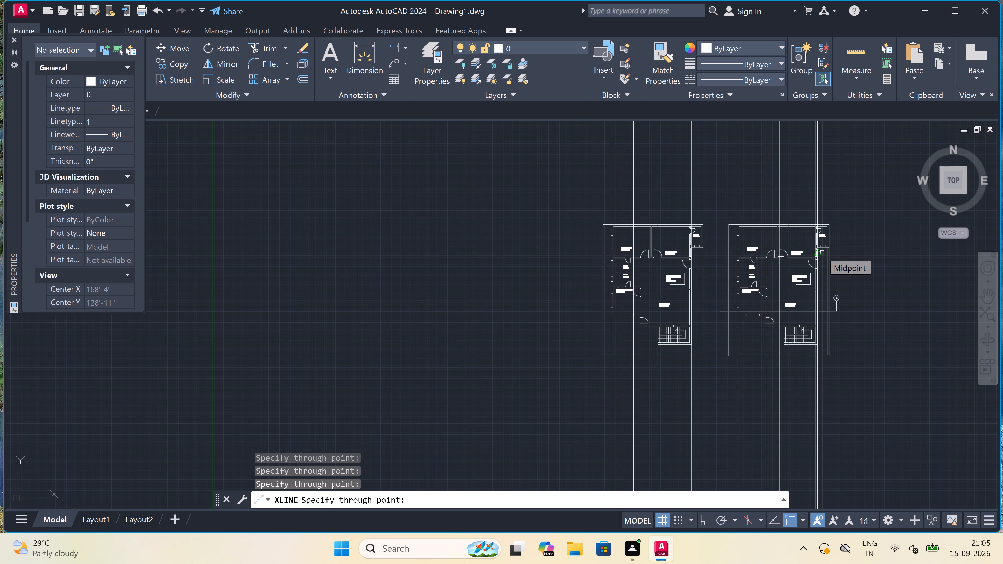
pyautogui.press('Escape')
# Draw a horizontal construction line with Ortho on, crossing the vertical projection lines a short distance above both floor plans.
pyautogui.scroll(-1, 822, 251)
pyautogui.scroll(3, 823, 250)
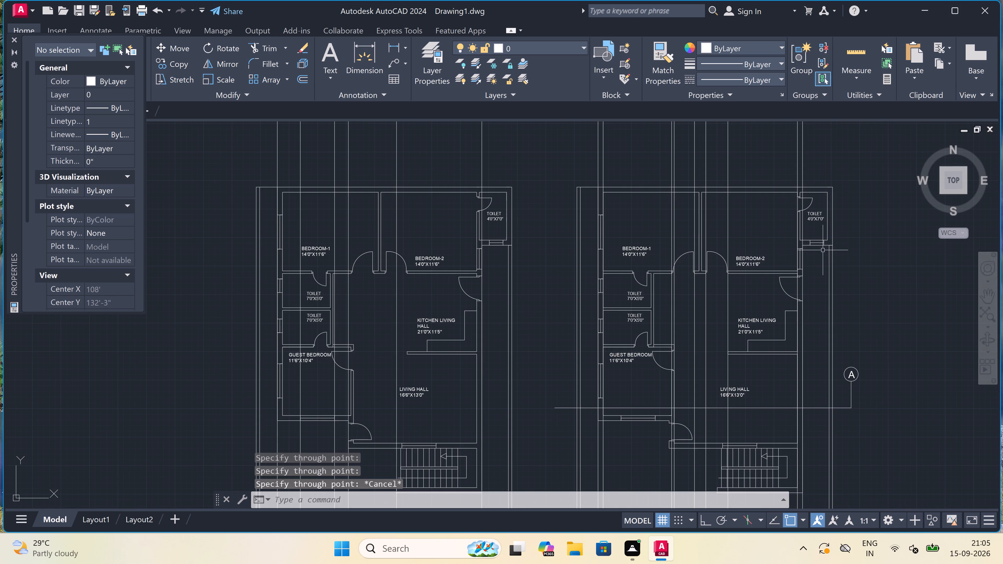
pyautogui.scroll(-1, 823, 250)
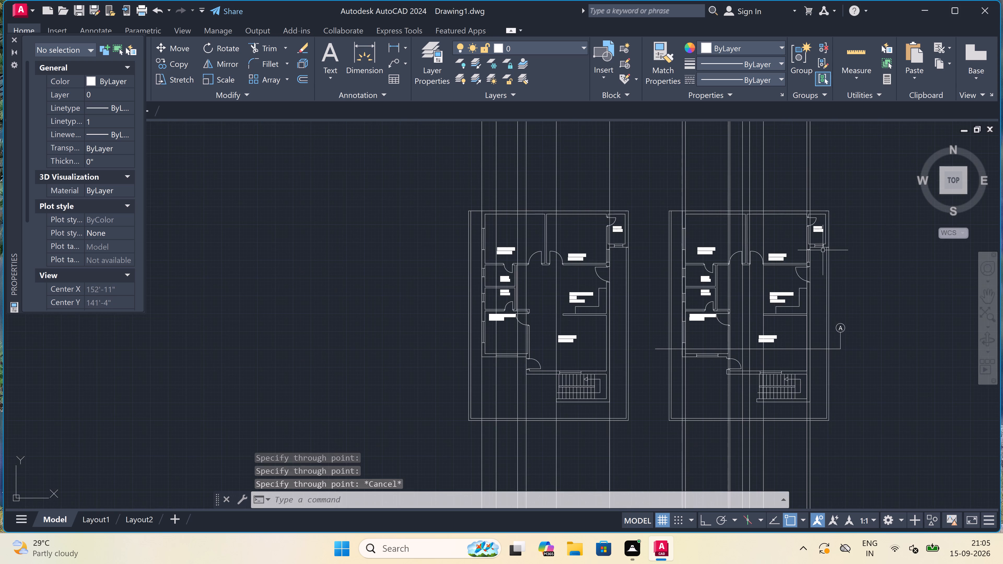
pyautogui.scroll(1, 823, 250)
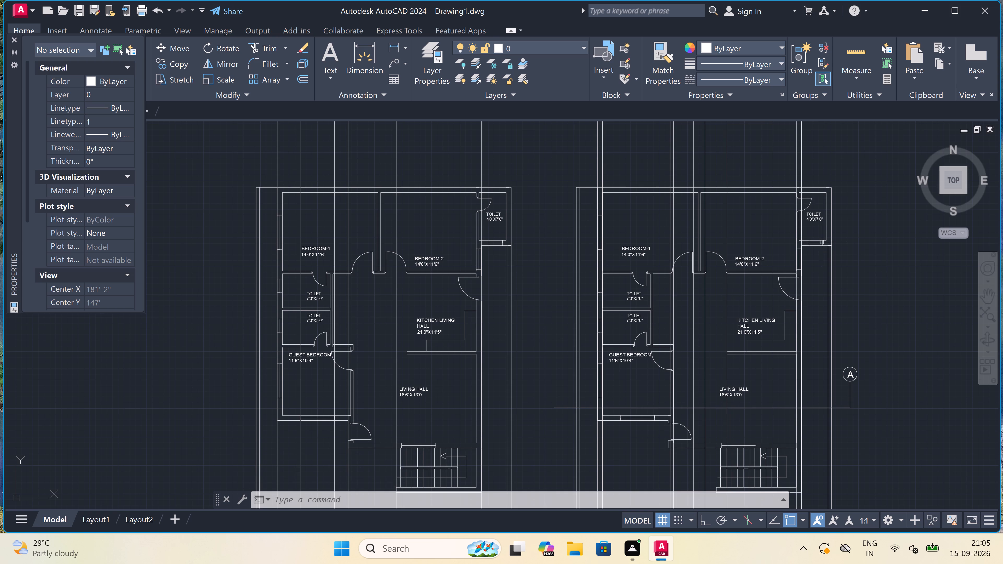
pyautogui.scroll(-3, 822, 242)
pyautogui.scroll(3, 816, 203)
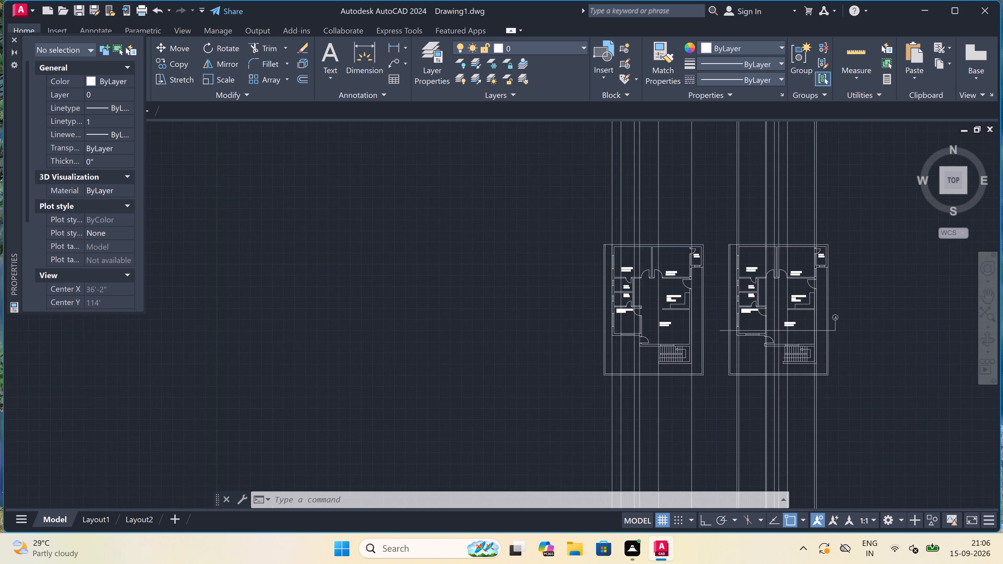
pyautogui.write('XL')
pyautogui.press('space')
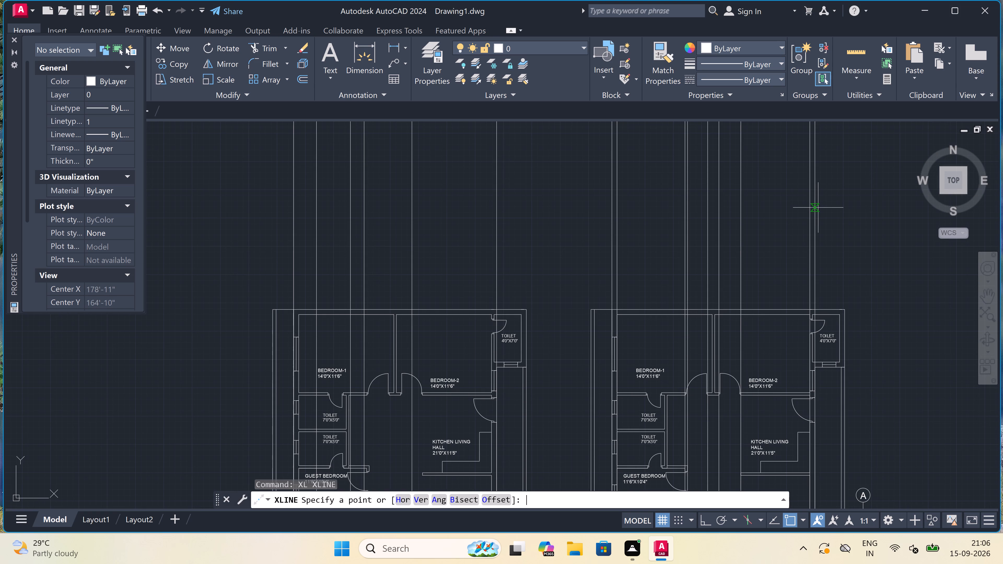
pyautogui.click(237, 234)
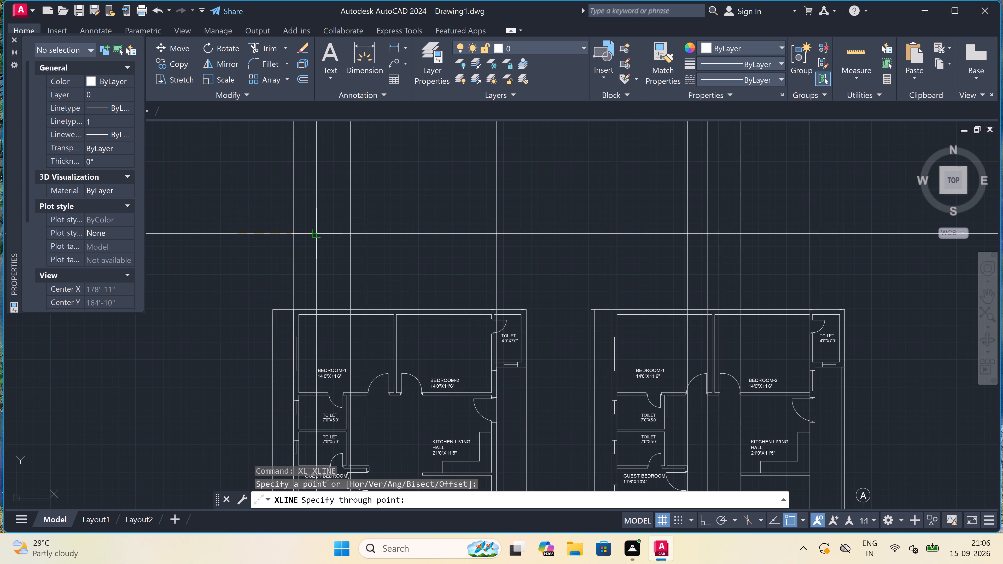
pyautogui.press('F8')
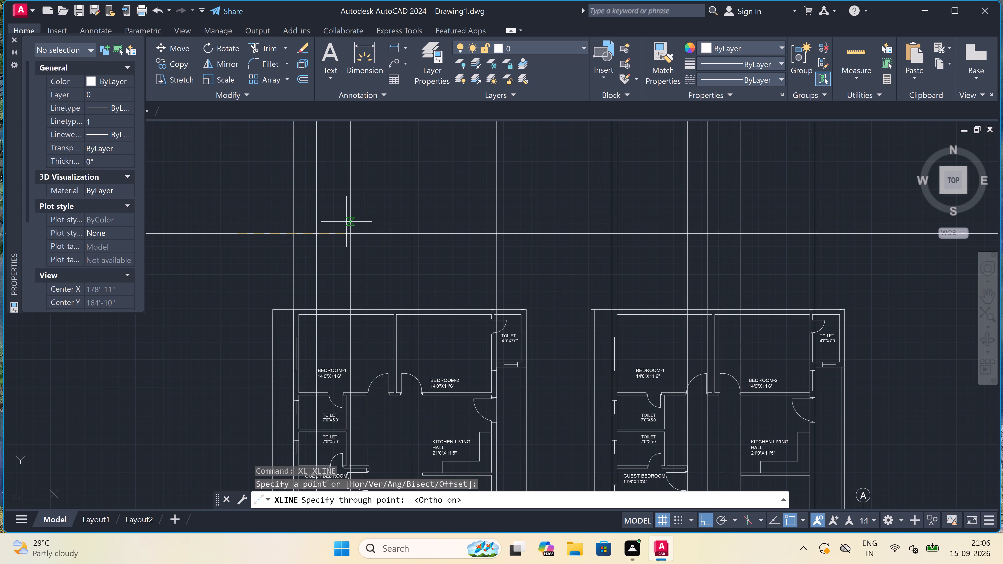
pyautogui.click(337, 225)
pyautogui.press('Escape')
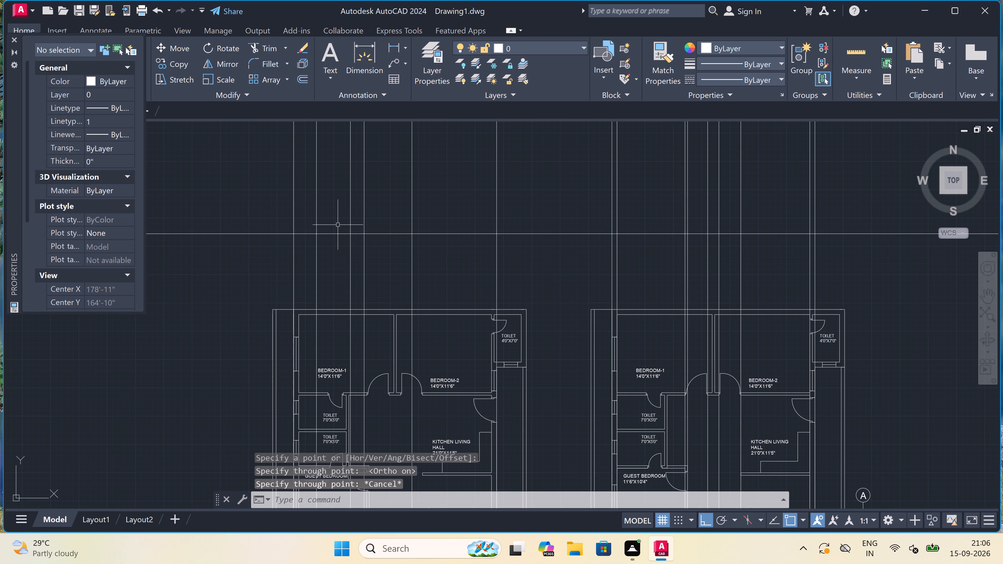
# Offset the horizontal construction line 1'6" upward.
pyautogui.scroll(-3, 341, 224)
pyautogui.scroll(4, 347, 216)
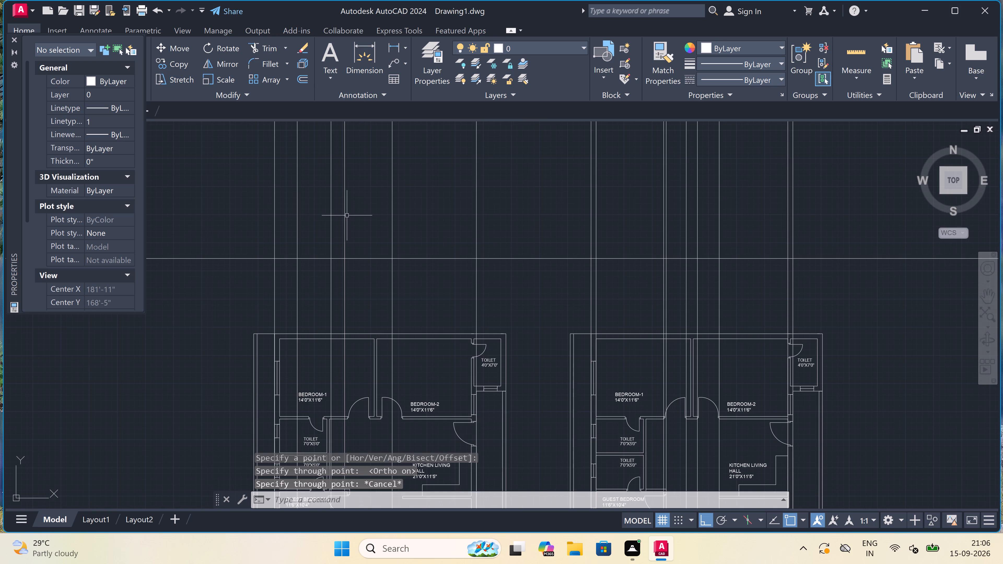
pyautogui.press('o')
pyautogui.press('space')
pyautogui.scroll(-3, 460, 287)
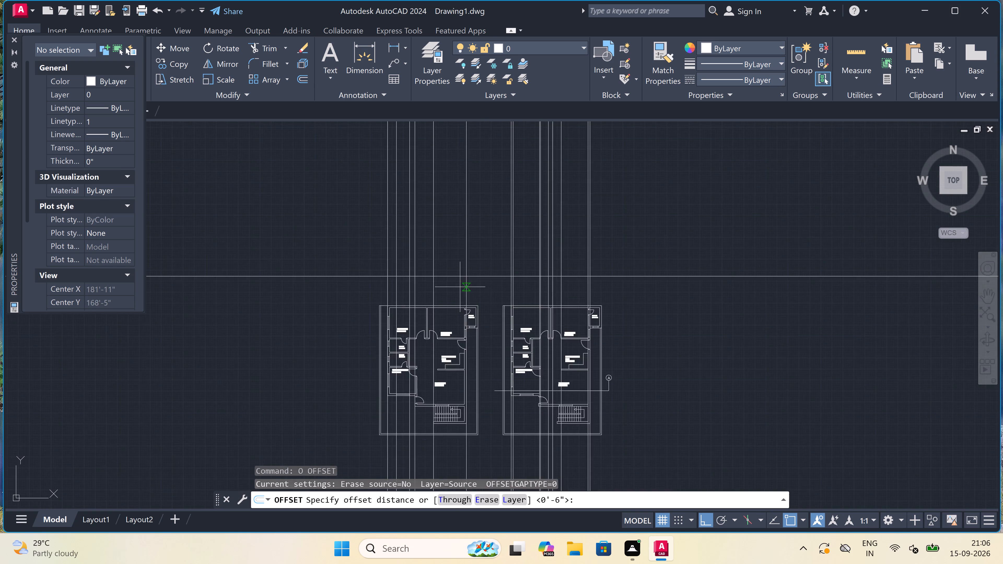
pyautogui.scroll(3, 463, 285)
pyautogui.click(472, 271)
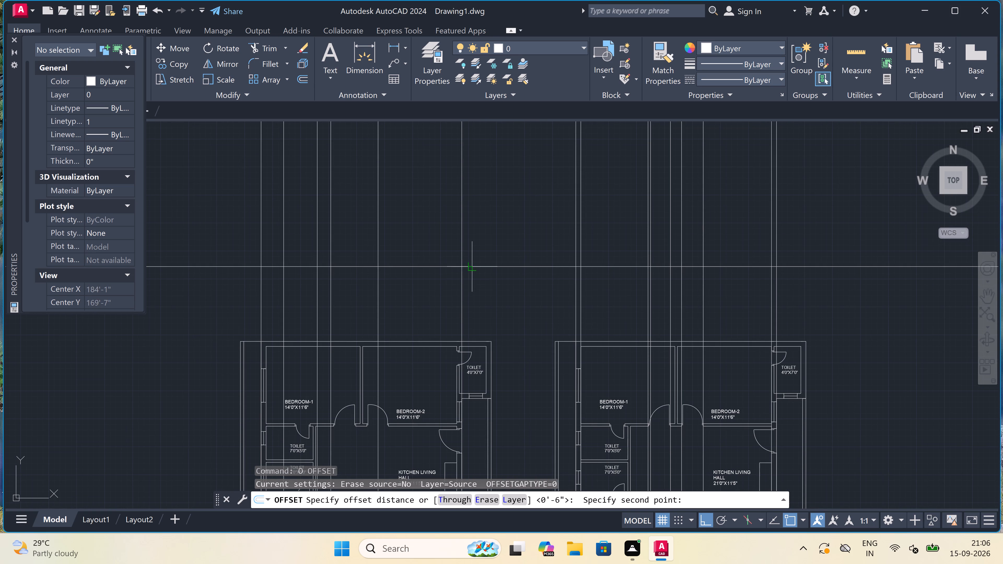
pyautogui.write("1'")
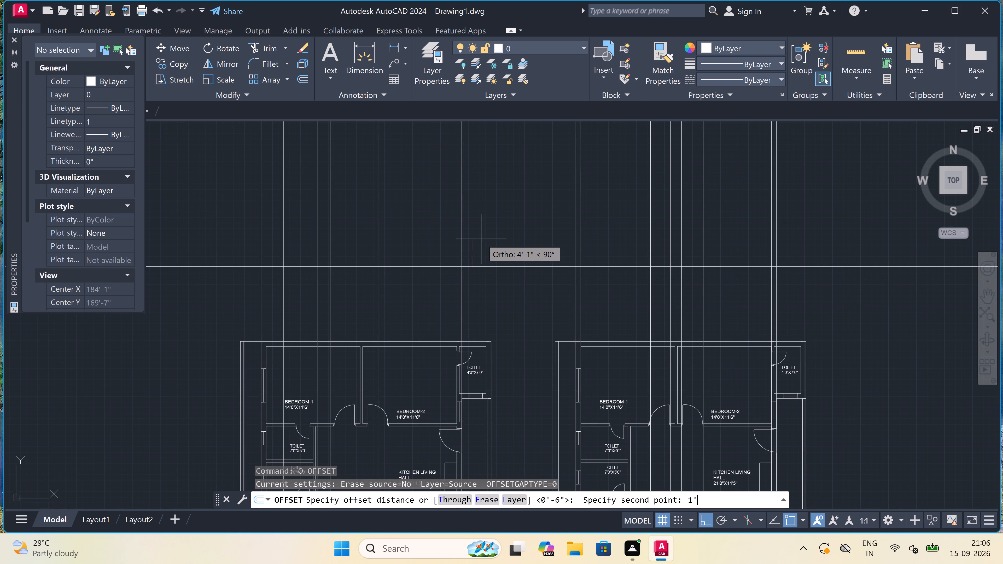
pyautogui.write('6"')
pyautogui.press('space')
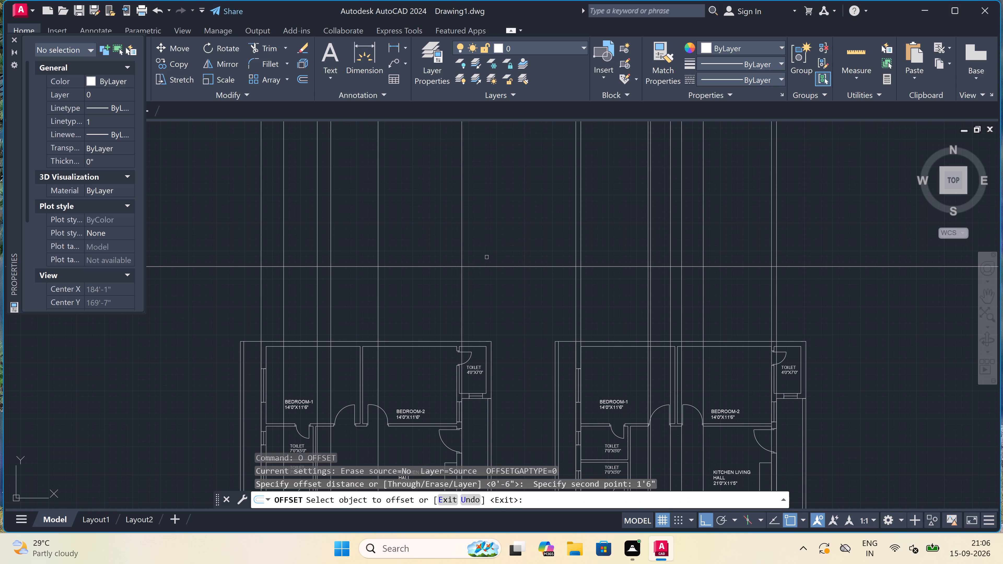
pyautogui.click(487, 266)
pyautogui.click(487, 260)
pyautogui.scroll(-3, 487, 260)
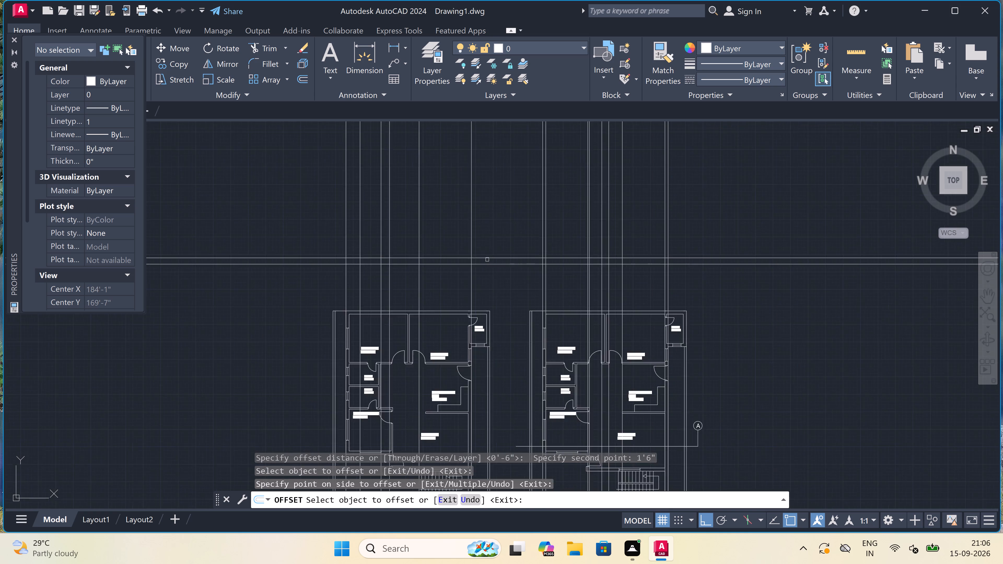
pyautogui.scroll(4, 488, 251)
pyautogui.press('Escape')
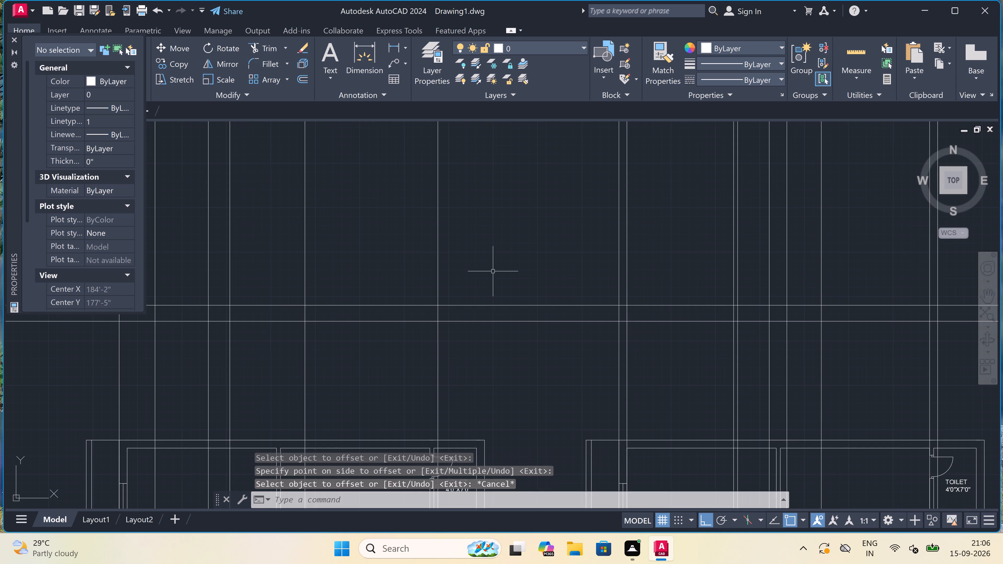
# Offset the upper of the two horizontal construction lines 3' upward.
pyautogui.press('space')
pyautogui.moveTo(485, 307); pyautogui.dragTo(484, 305)
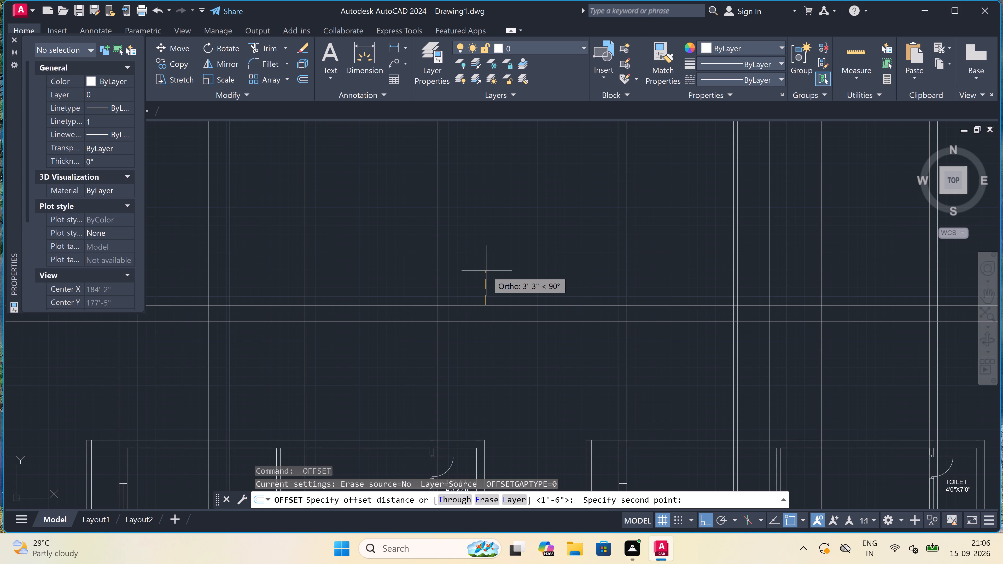
pyautogui.write("3'")
pyautogui.press('space')
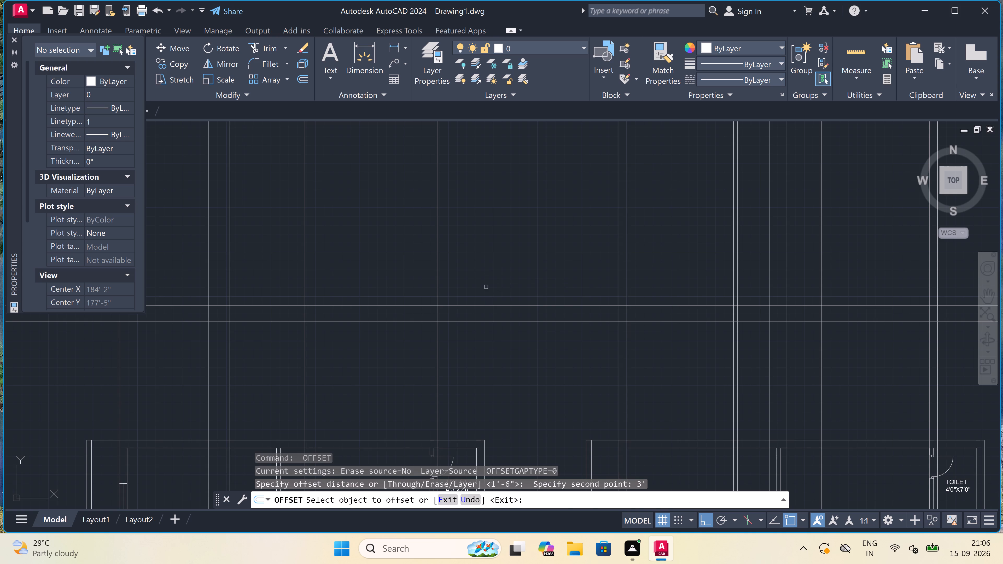
pyautogui.click(482, 305)
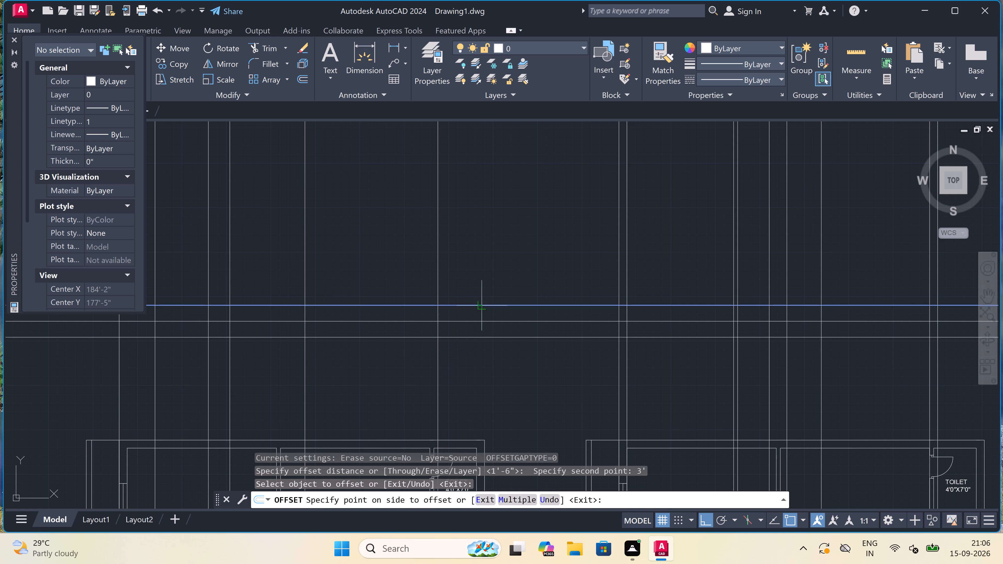
pyautogui.click(481, 277)
pyautogui.press('Escape')
# Offset the topmost horizontal construction line 4' upward.
pyautogui.press('space')
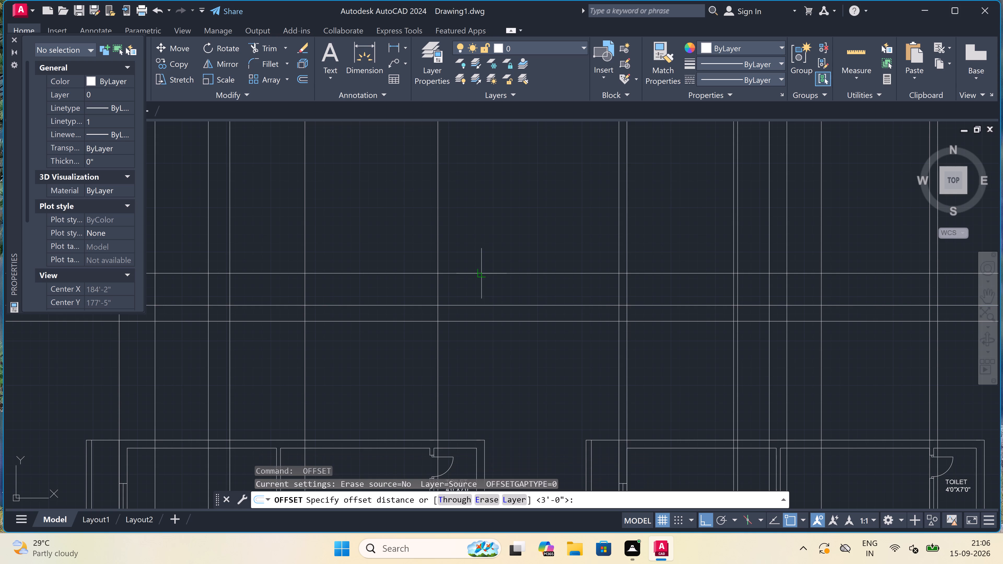
pyautogui.click(481, 276)
pyautogui.press('4')
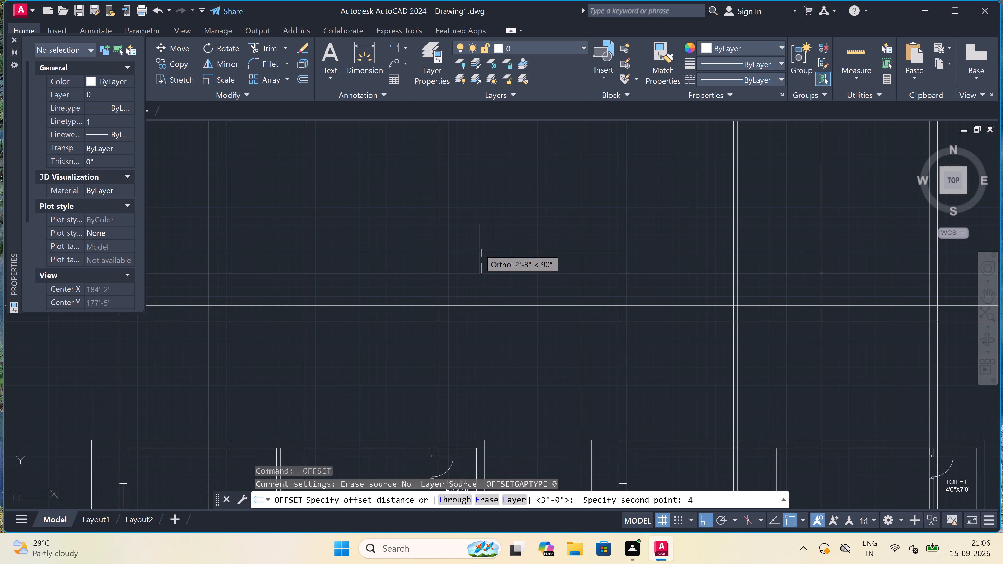
pyautogui.press("'")
pyautogui.press('space')
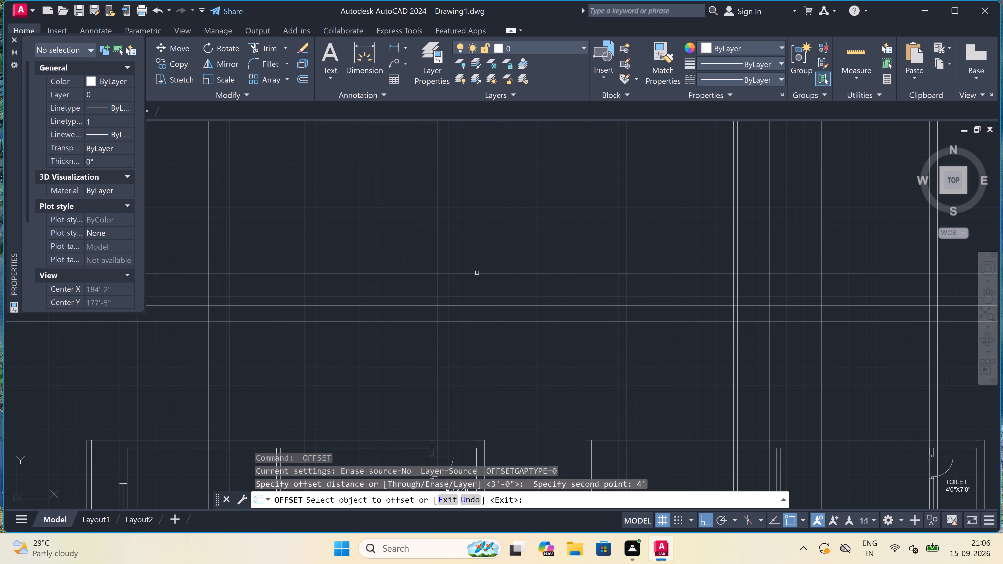
pyautogui.click(477, 273)
pyautogui.click(476, 265)
pyautogui.press('Escape')
# Offset the topmost horizontal construction line above the 4' gap another 3' upward.
pyautogui.press('space')
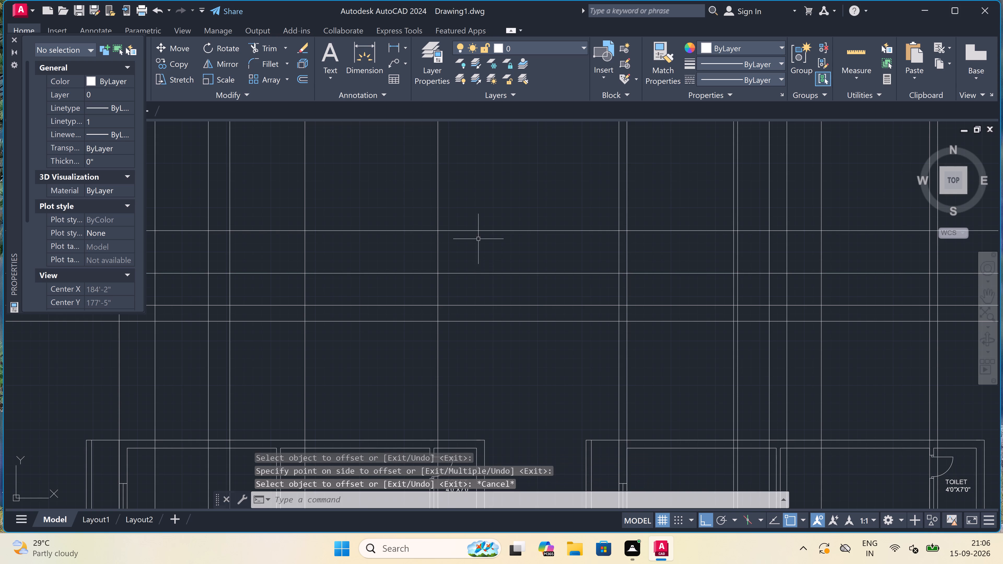
pyautogui.click(478, 234)
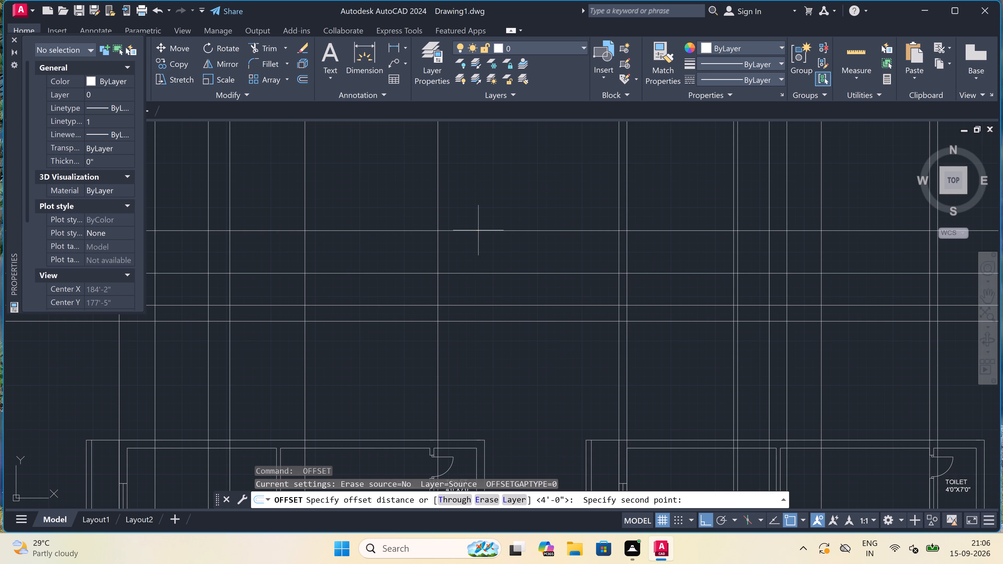
pyautogui.write("3'")
pyautogui.press('space')
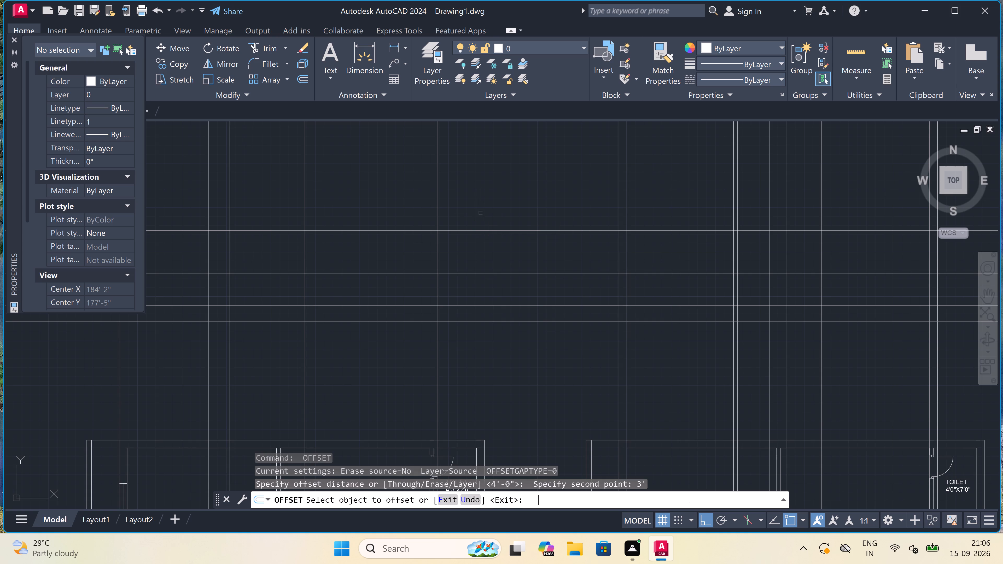
pyautogui.click(475, 231)
pyautogui.click(475, 211)
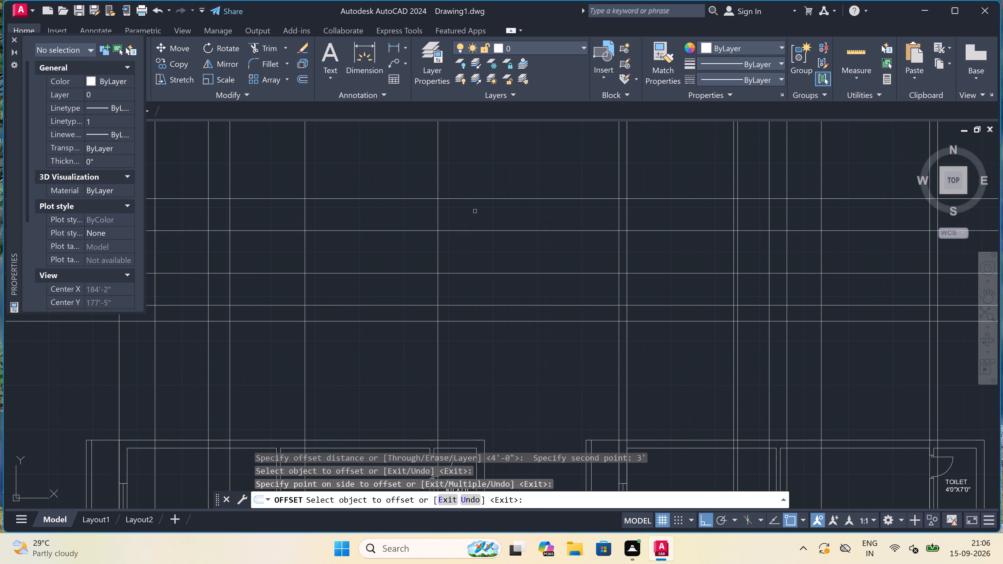
pyautogui.press('Escape')
# Offset the topmost horizontal construction line 6" upward to form a thin band.
pyautogui.press('space')
pyautogui.click(475, 201)
pyautogui.moveTo(475, 201); pyautogui.dragTo(475, 198)
pyautogui.write('6"')
pyautogui.press('space')
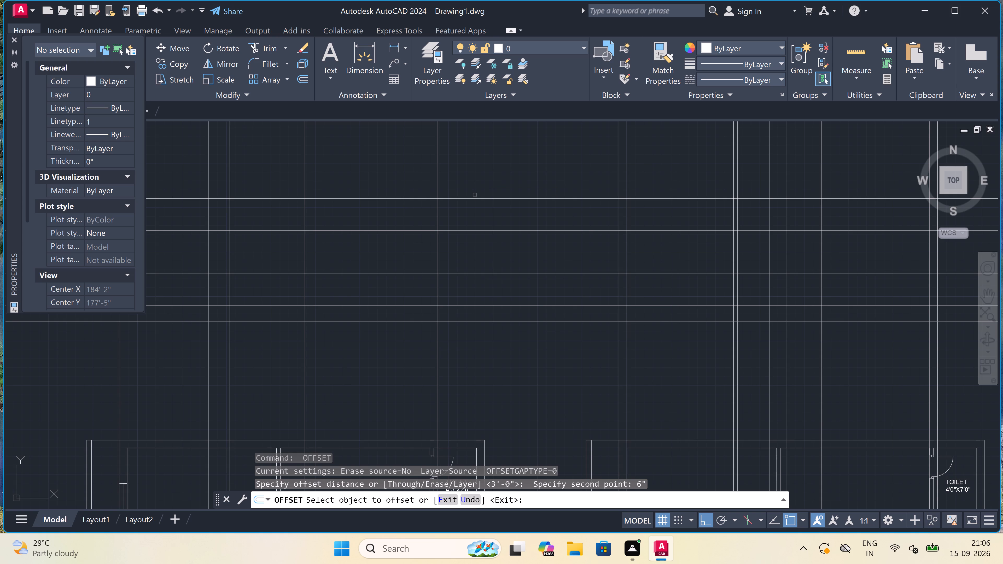
pyautogui.click(474, 197)
pyautogui.click(472, 175)
pyautogui.press('Escape')
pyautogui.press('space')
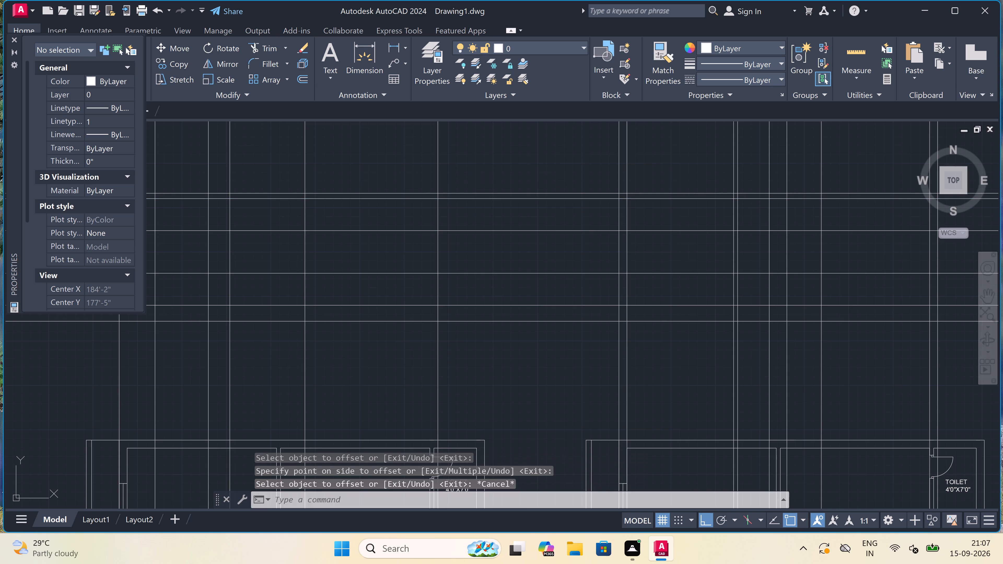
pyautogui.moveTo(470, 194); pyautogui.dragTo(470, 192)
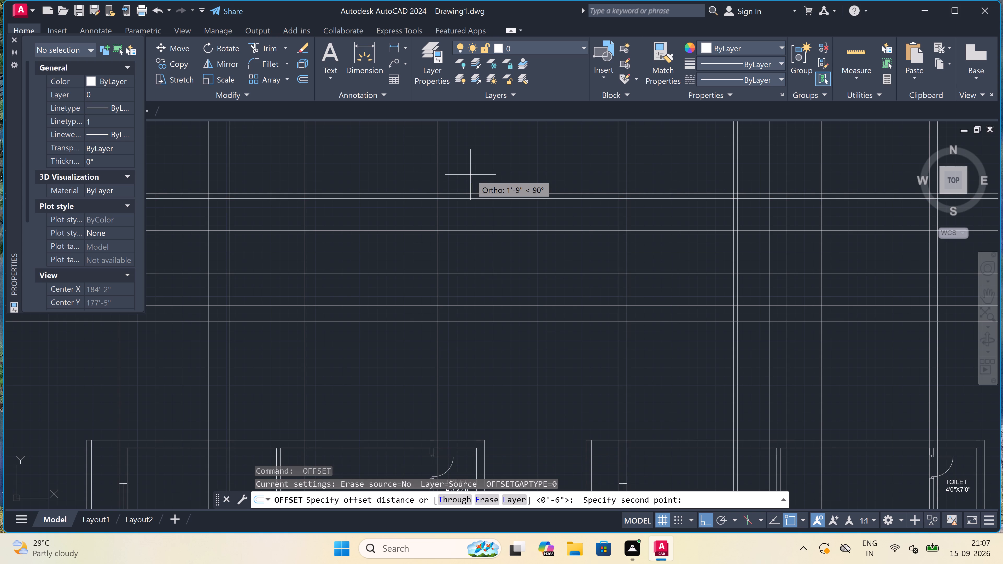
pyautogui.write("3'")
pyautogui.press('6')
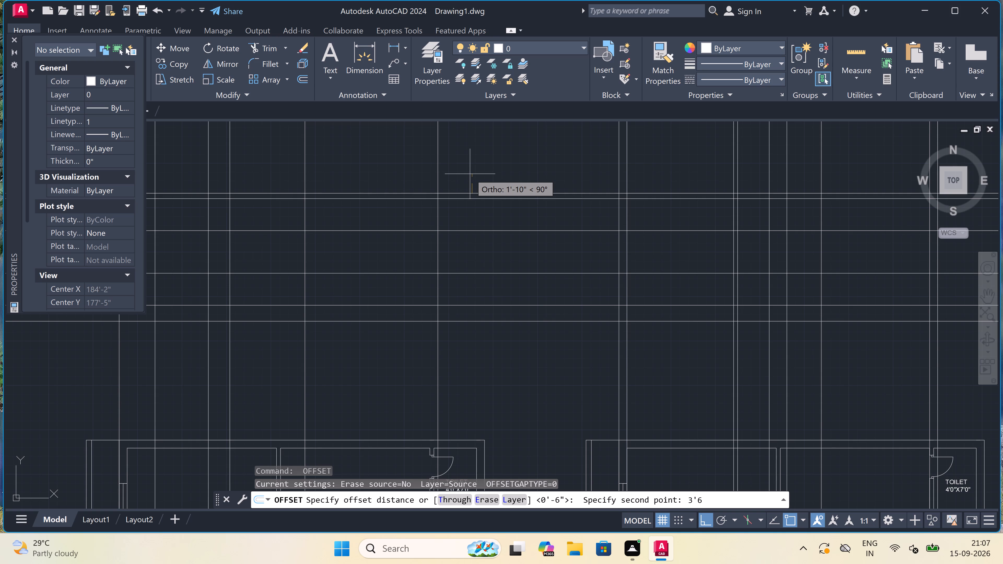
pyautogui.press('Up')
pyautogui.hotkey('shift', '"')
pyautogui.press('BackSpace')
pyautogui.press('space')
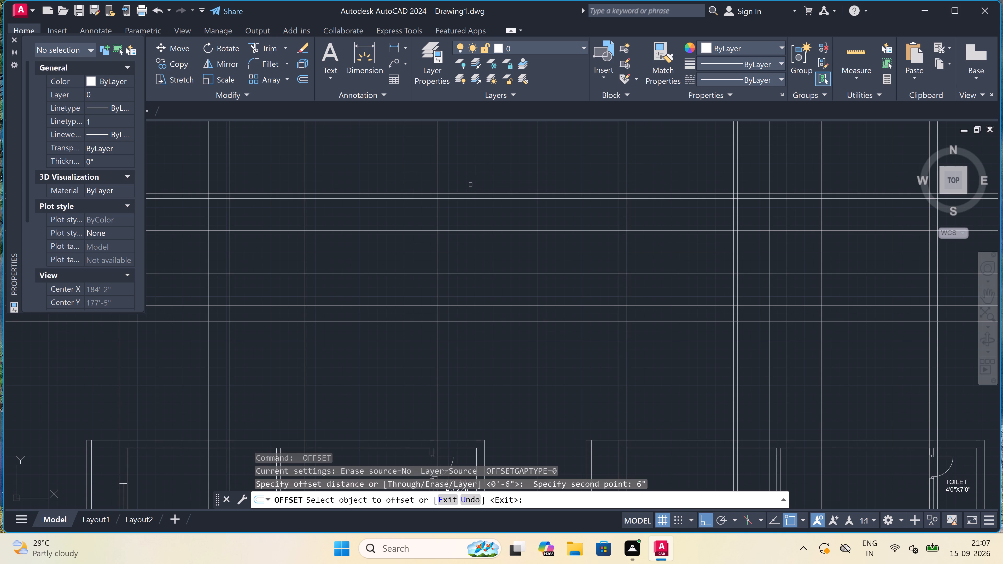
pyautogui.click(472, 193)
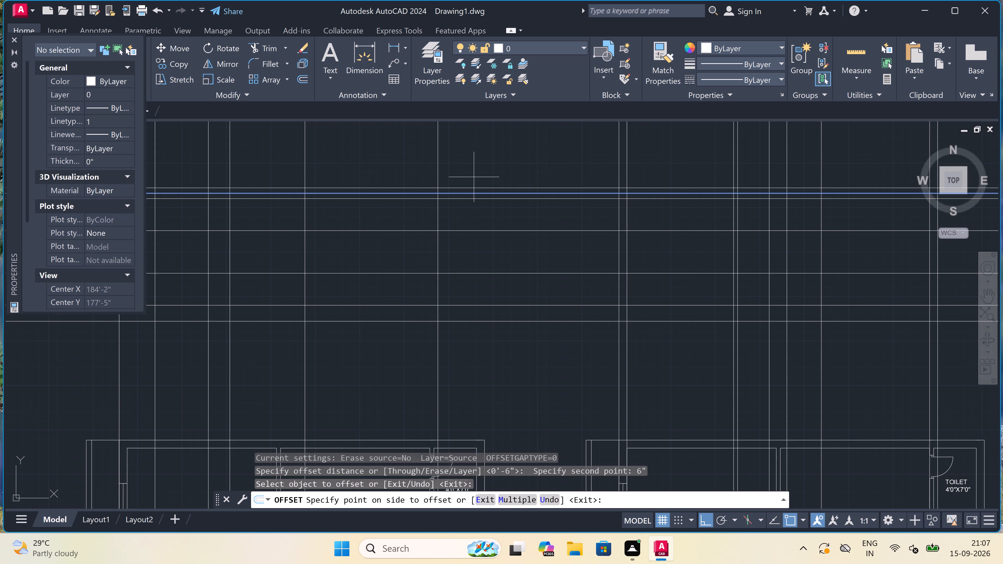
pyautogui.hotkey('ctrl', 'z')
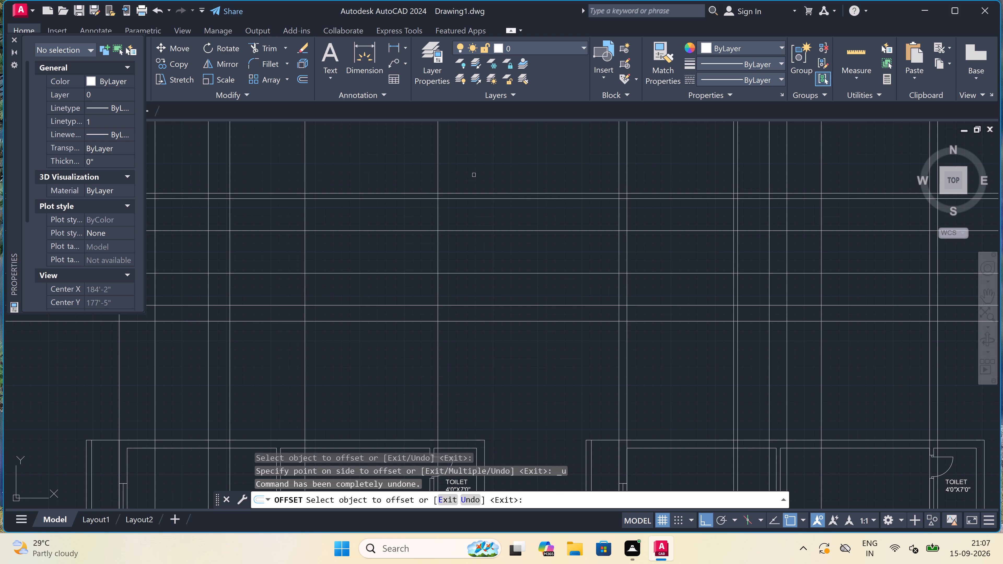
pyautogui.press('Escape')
# Offset the topmost horizontal construction line 3'6" upward.
pyautogui.press('o')
pyautogui.press('space')
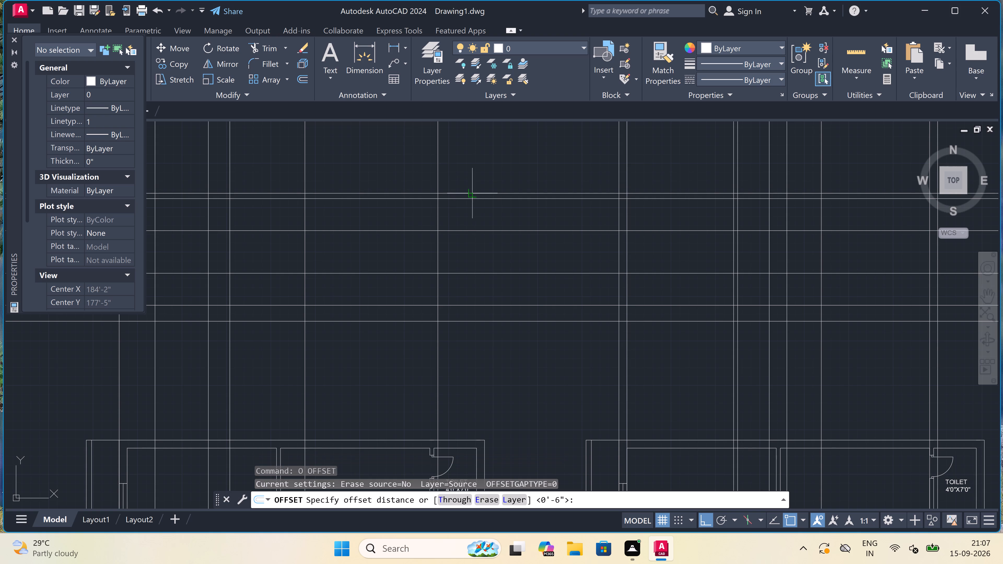
pyautogui.click(473, 193)
pyautogui.write("3'")
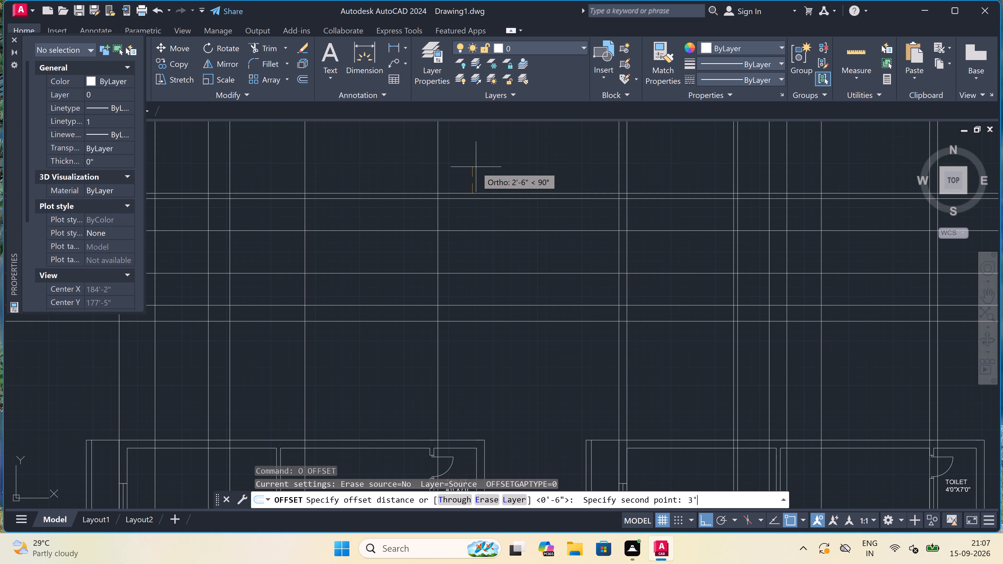
pyautogui.press('6')
pyautogui.write('"')
pyautogui.press('space')
pyautogui.scroll(-5, 476, 166)
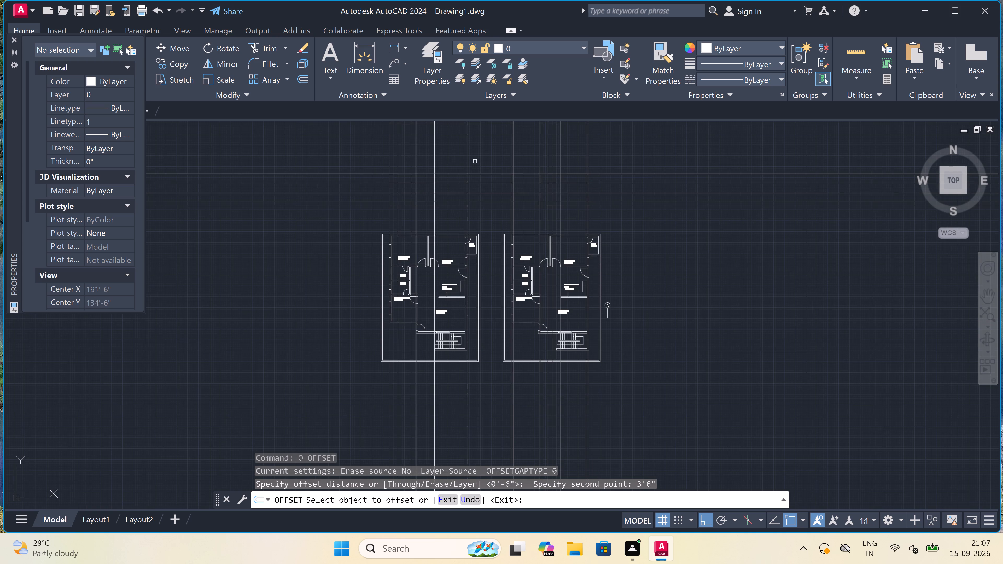
pyautogui.scroll(3, 474, 158)
pyautogui.click(486, 224)
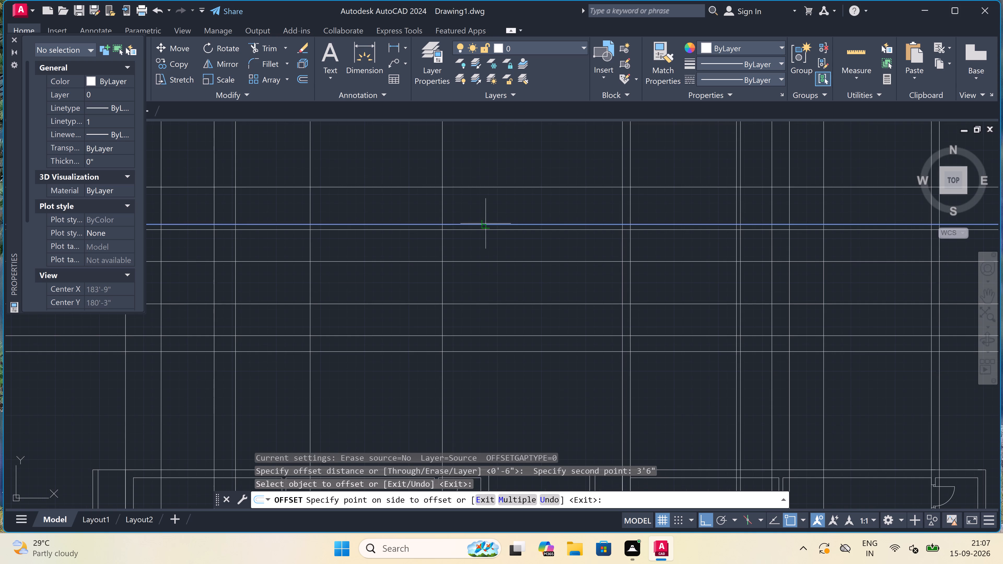
pyautogui.click(485, 213)
pyautogui.scroll(-2, 485, 213)
pyautogui.press('Escape')
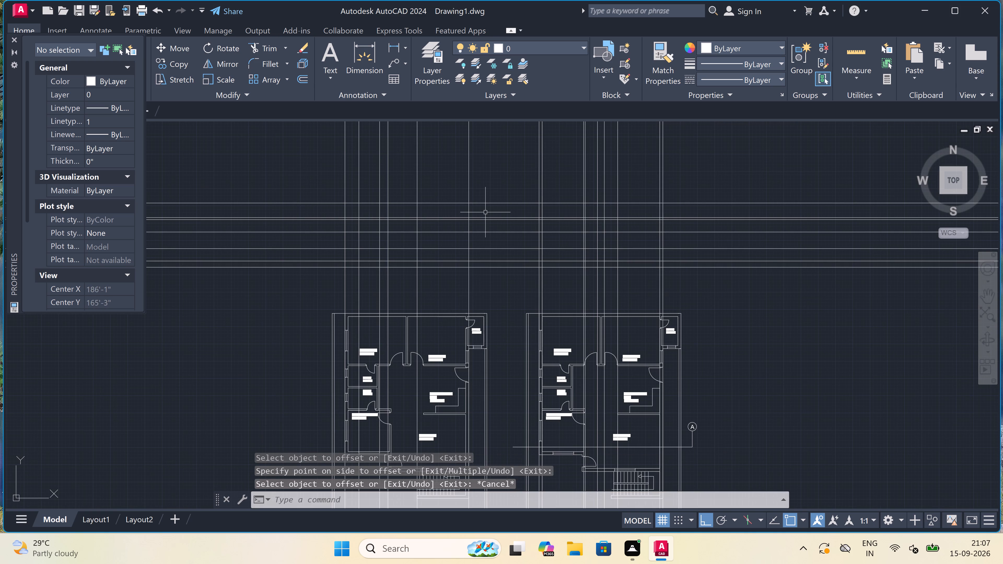
# Trim the vertical construction lines of both views where they extend above the topmost horizontal line.
pyautogui.press('t')
pyautogui.press('r')
pyautogui.press('space')
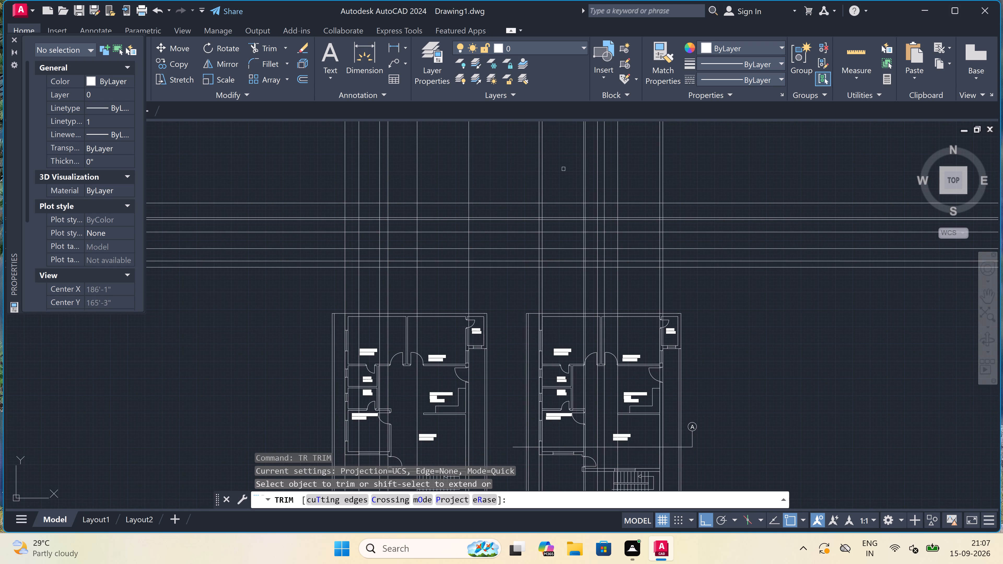
pyautogui.moveTo(678, 160); pyautogui.dragTo(674, 161)
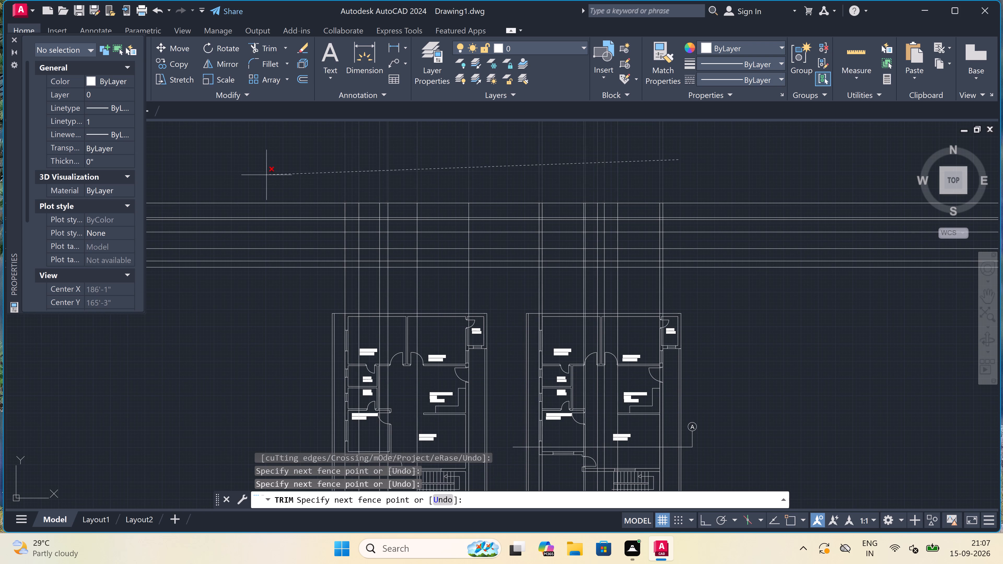
pyautogui.click(266, 175)
# Trim the horizontal level lines outside and between the two views, back to each view's outermost vertical lines.
pyautogui.click(226, 295)
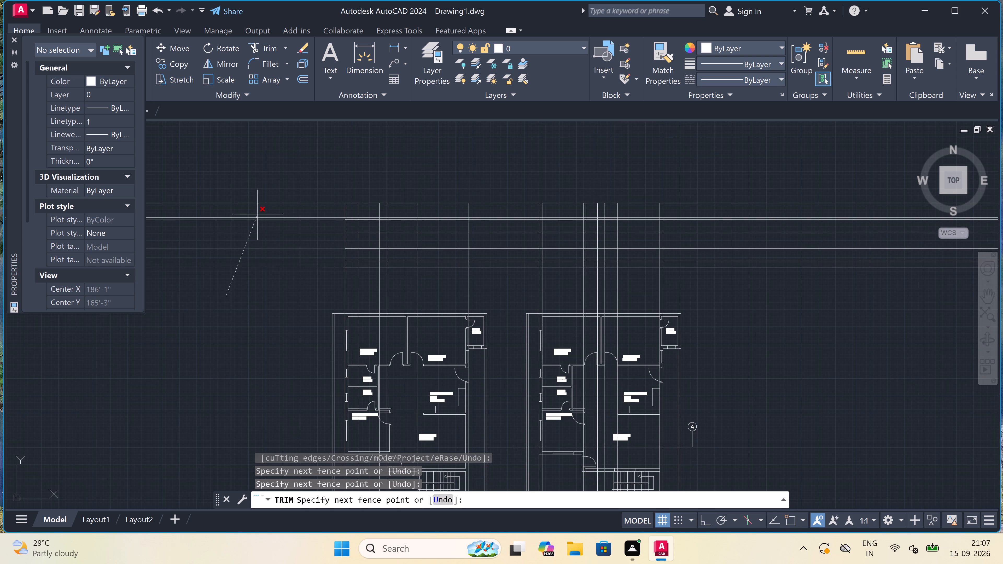
pyautogui.click(272, 189)
pyautogui.moveTo(490, 285); pyautogui.dragTo(490, 283)
pyautogui.click(492, 187)
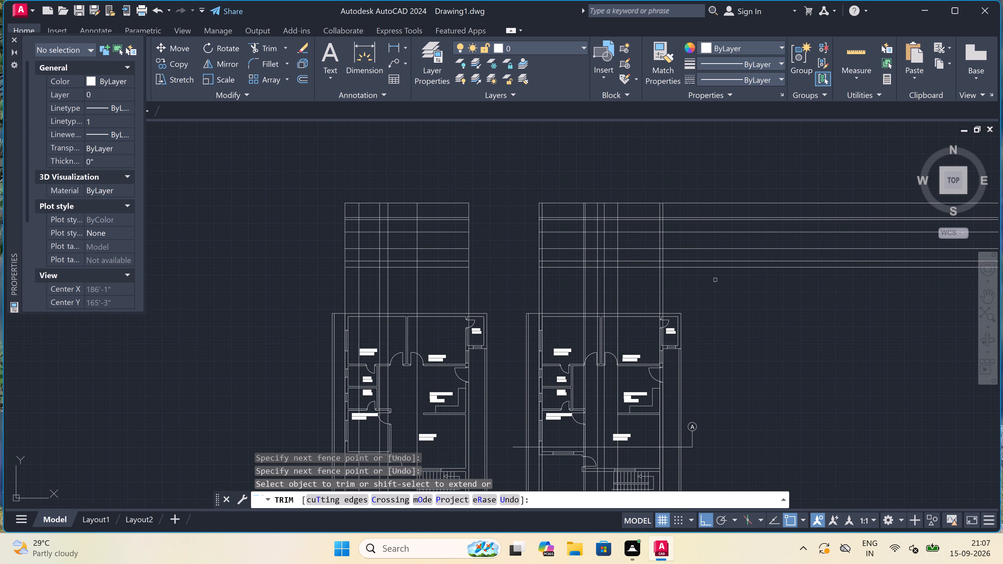
pyautogui.moveTo(717, 283); pyautogui.dragTo(715, 269)
pyautogui.click(692, 177)
# In the view above the right-hand plan, trim the inner vertical lines inside the 3'6" strip at the top.
pyautogui.scroll(2, 682, 188)
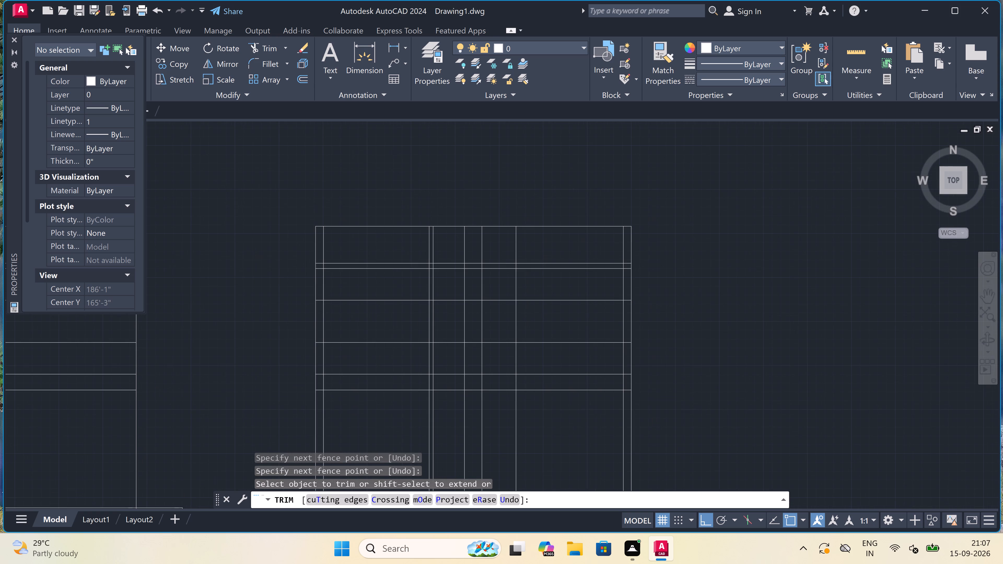
pyautogui.click(320, 246)
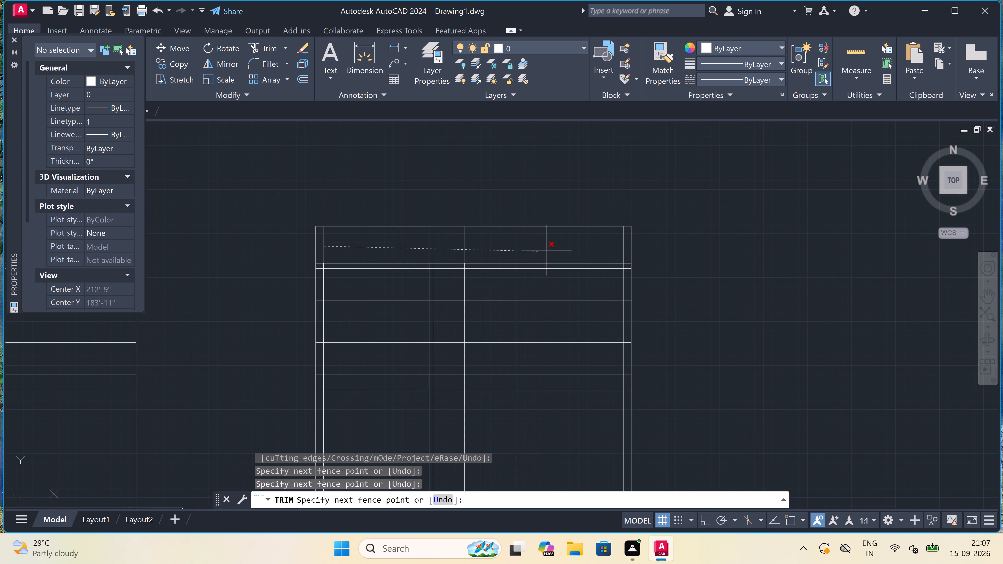
pyautogui.scroll(1, 614, 241)
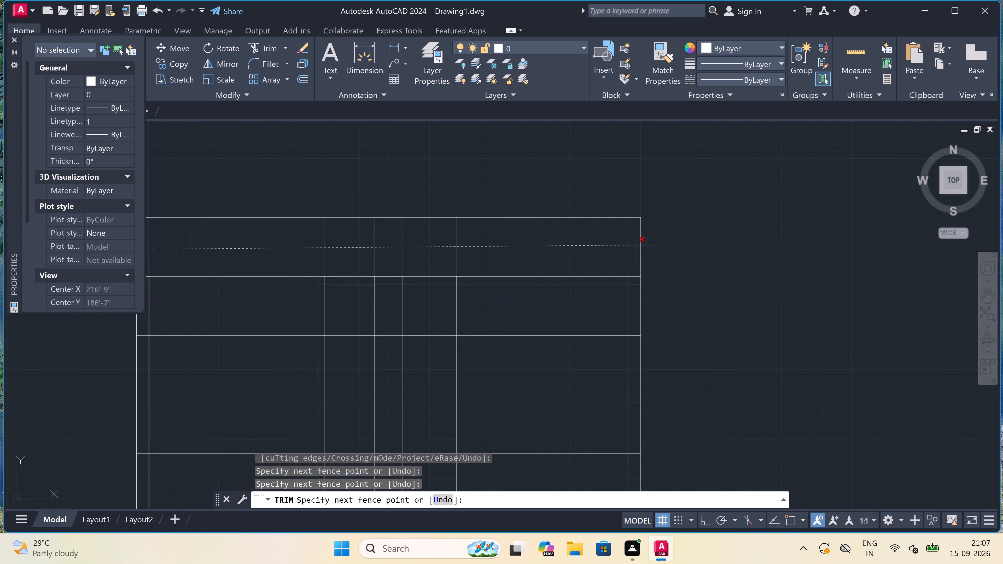
pyautogui.click(637, 245)
# Trim the inner vertical lines inside the thin 6" band below the top strip of the right-hand view.
pyautogui.scroll(-2, 636, 245)
pyautogui.scroll(3, 529, 265)
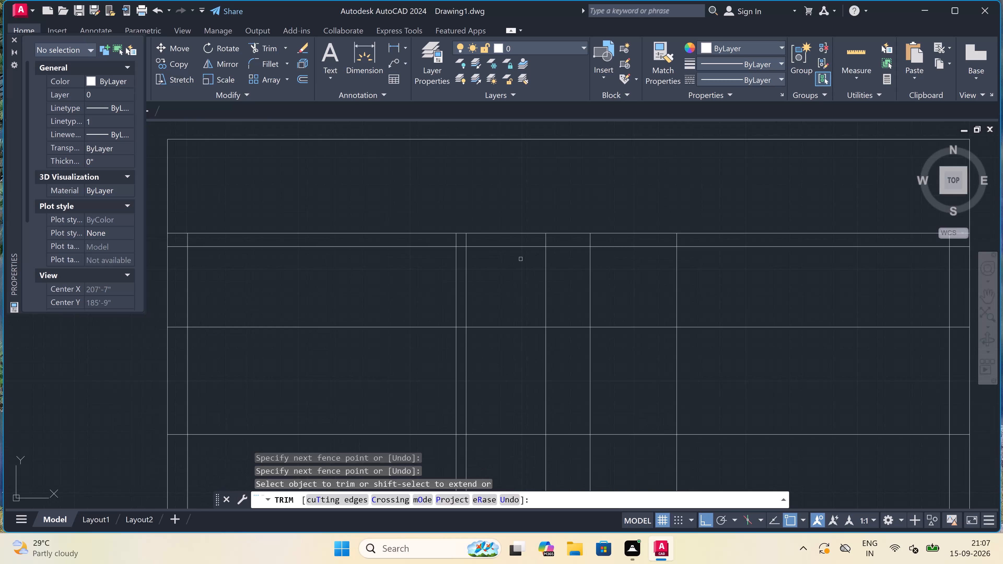
pyautogui.click(186, 240)
pyautogui.click(186, 240)
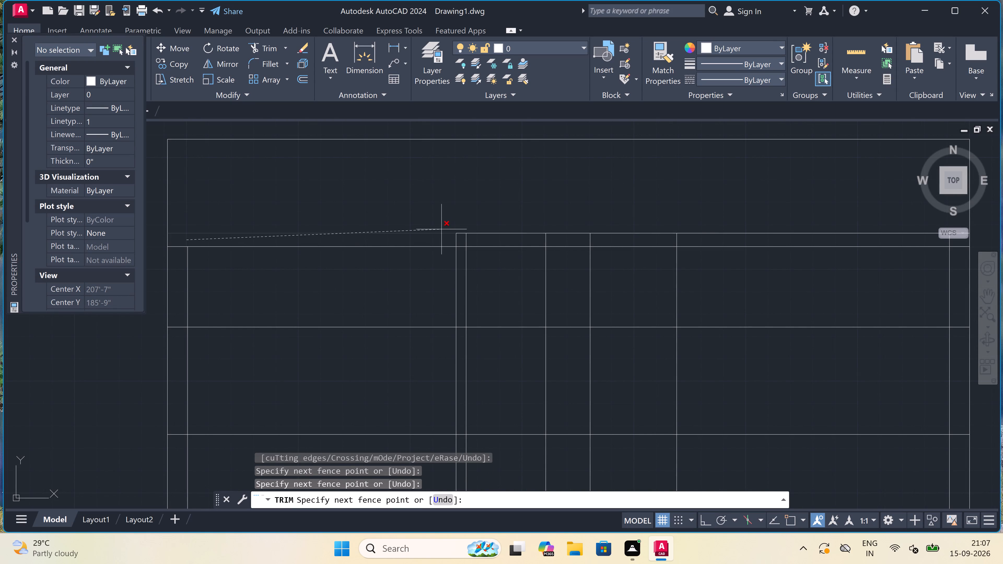
pyautogui.scroll(-2, 445, 229)
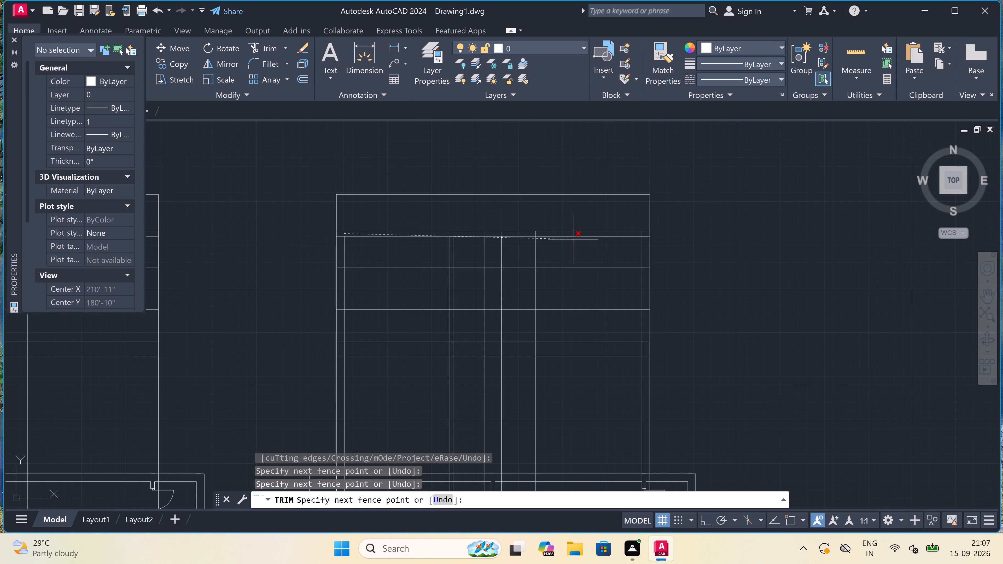
pyautogui.scroll(2, 614, 231)
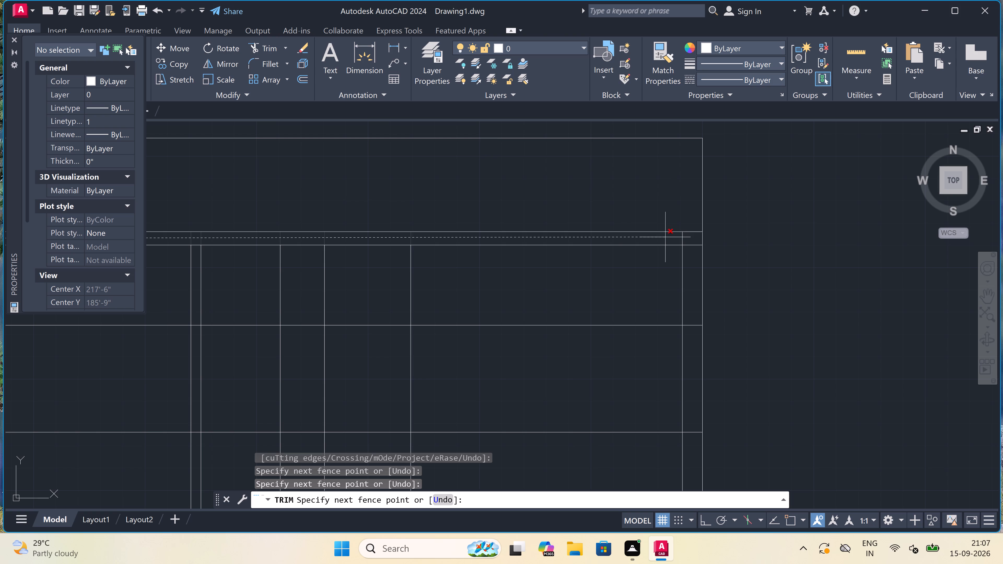
pyautogui.scroll(3, 679, 241)
pyautogui.click(699, 232)
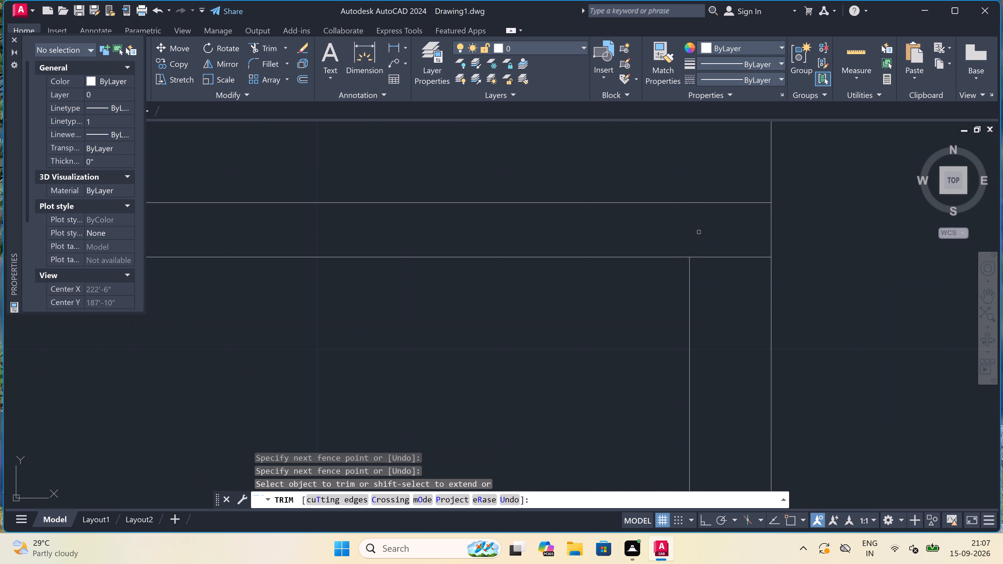
# Trim the two middle horizontal level lines where they cross the right outer wall of the right-hand view.
pyautogui.scroll(-4, 699, 232)
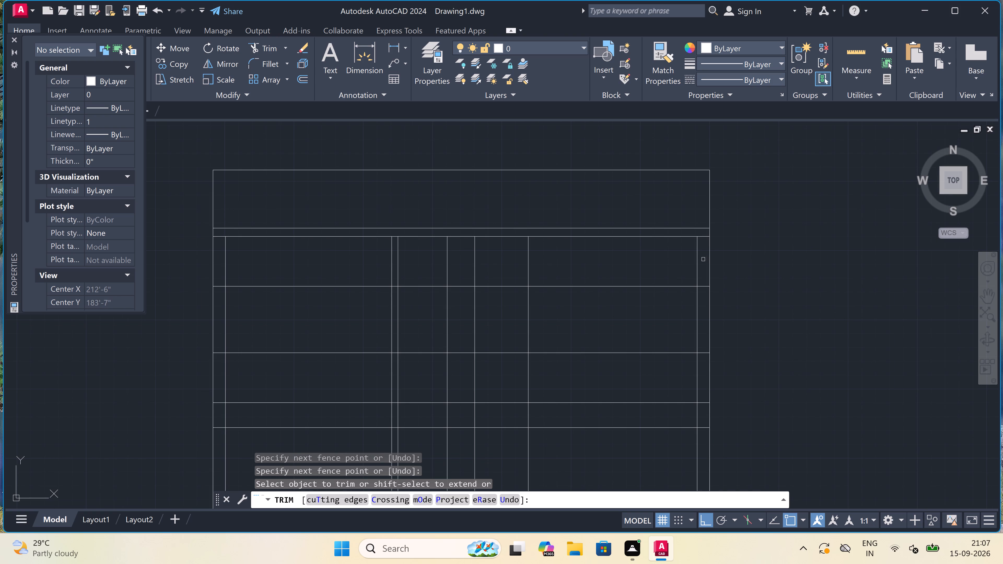
pyautogui.click(703, 259)
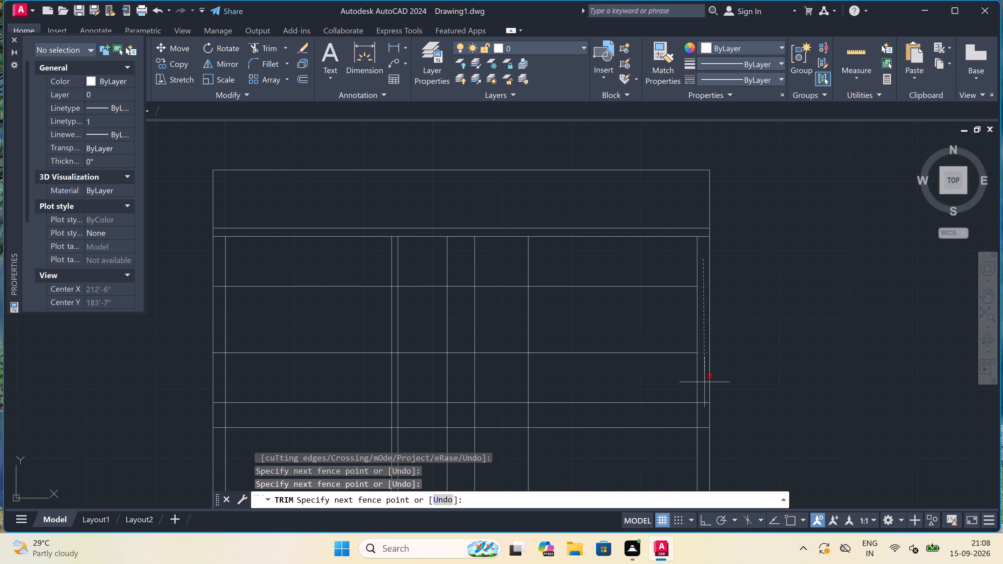
pyautogui.click(705, 382)
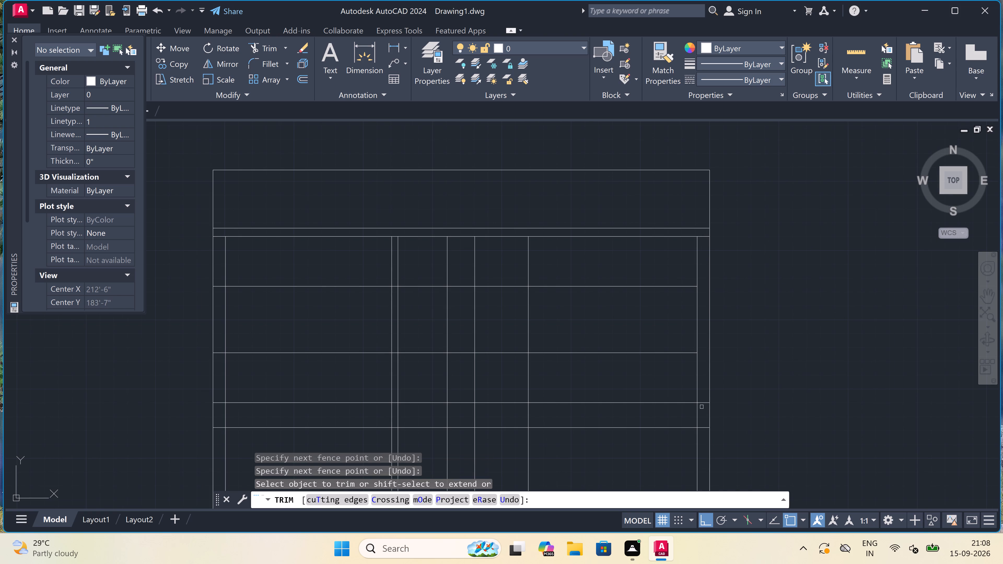
# Trim the inner vertical lines between the two lowest horizontal level lines of the right-hand view.
pyautogui.click(702, 409)
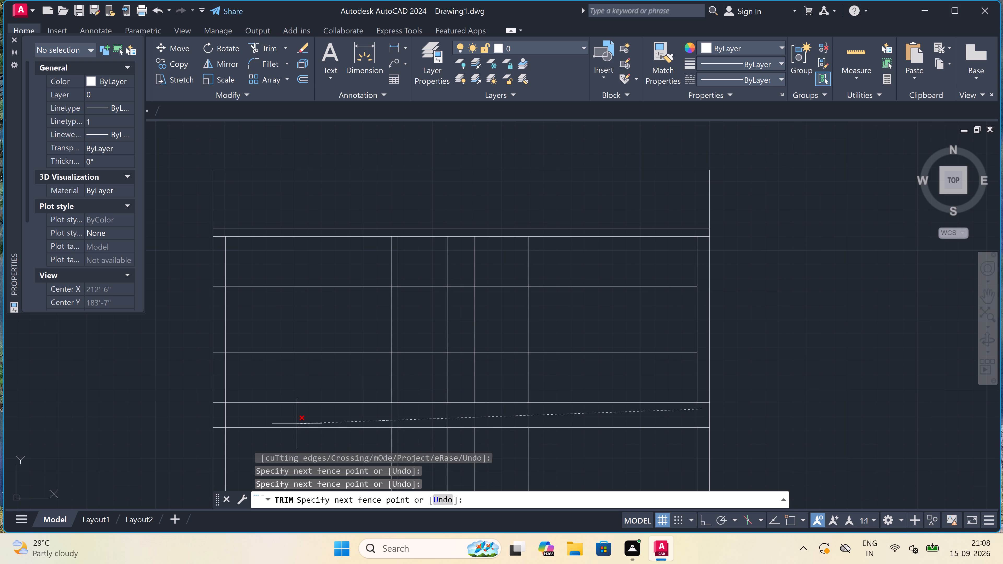
pyautogui.click(217, 413)
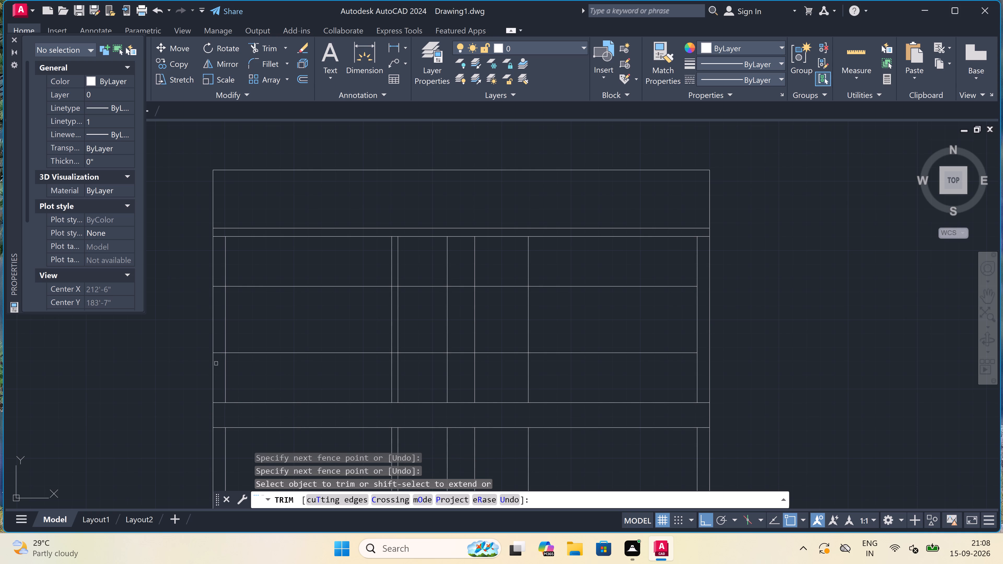
# Trim the two middle horizontal level lines across the left outer wall and the adjoining room, up to the first partition wall.
pyautogui.click(218, 363)
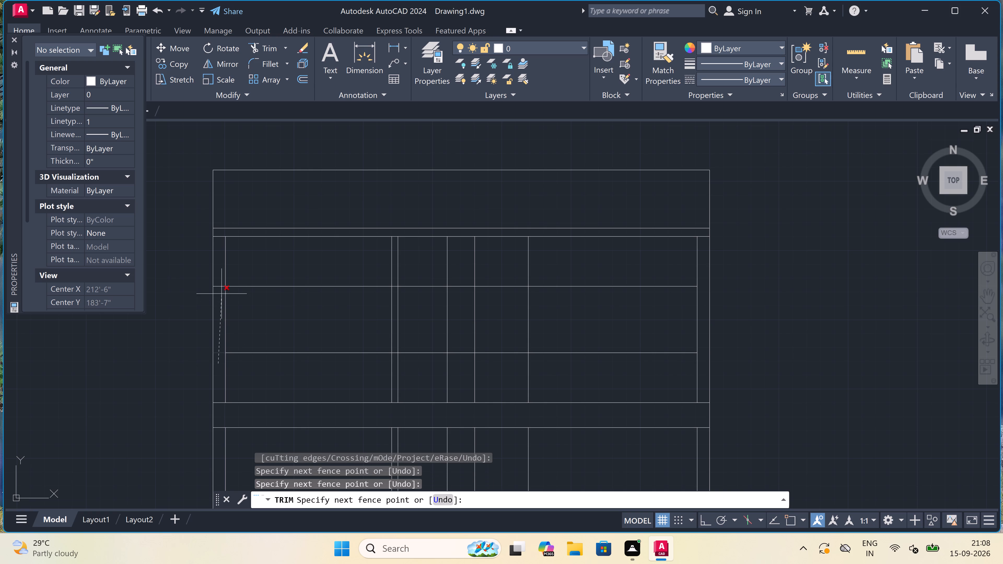
pyautogui.click(220, 283)
pyautogui.click(261, 379)
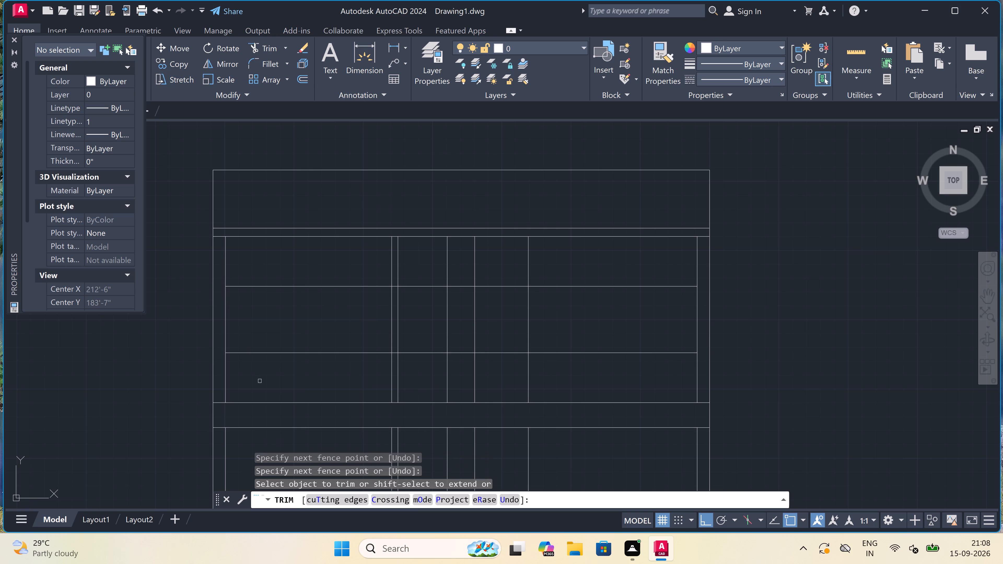
pyautogui.click(297, 265)
# Trim the two middle horizontal level lines where they cross the thin partition wall in the right-hand view.
pyautogui.scroll(2, 398, 363)
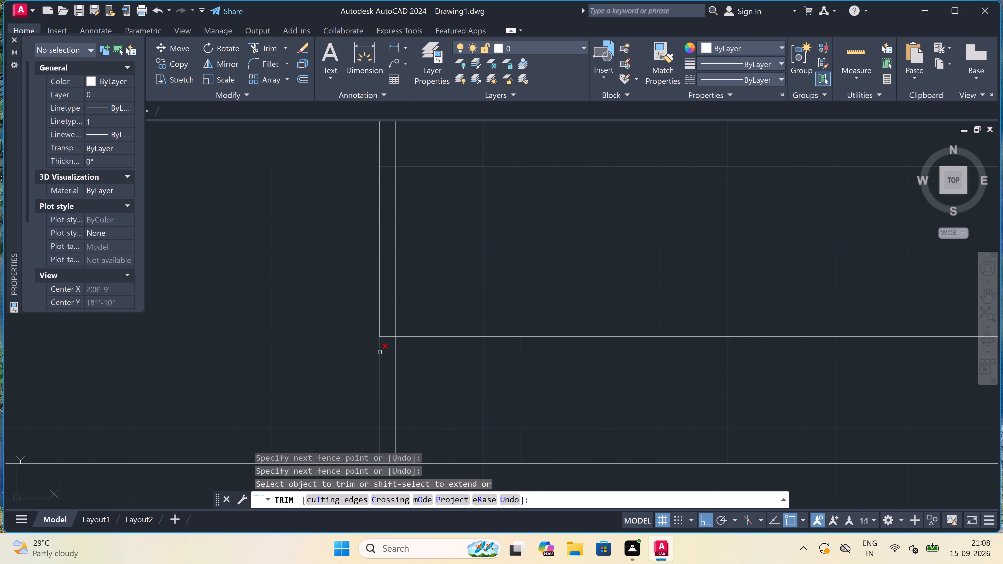
pyautogui.click(384, 344)
pyautogui.scroll(-4, 384, 333)
pyautogui.scroll(1, 378, 284)
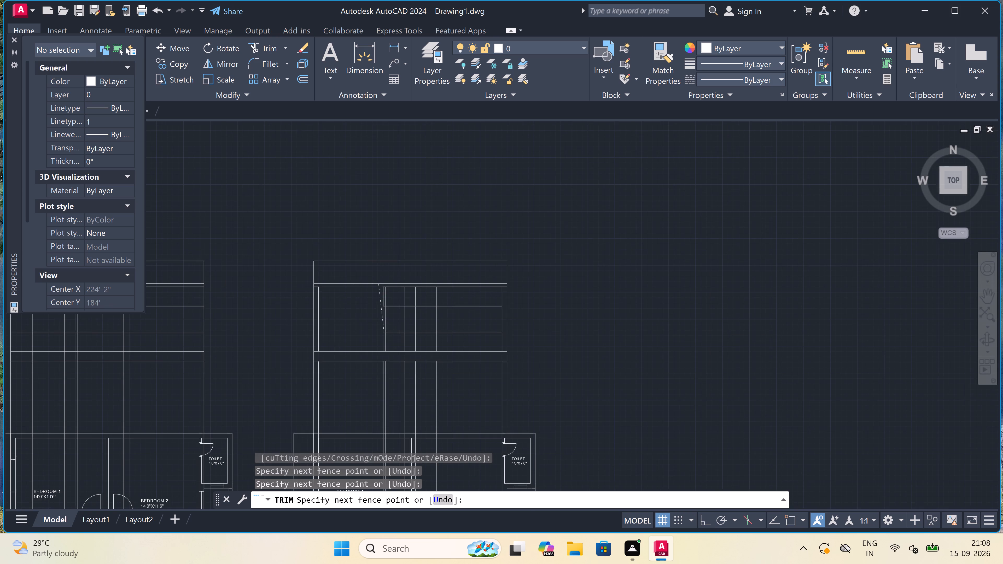
pyautogui.scroll(3, 389, 324)
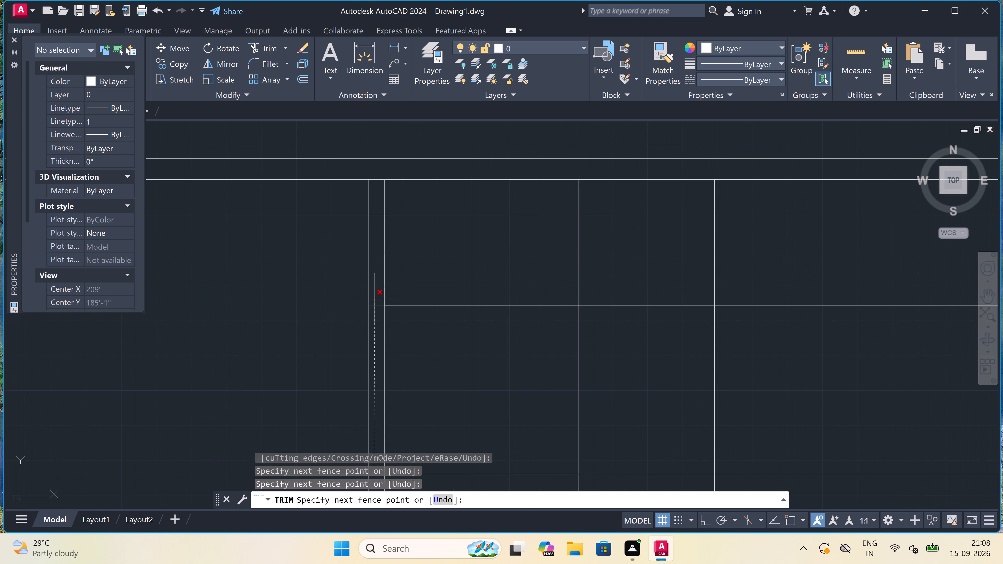
pyautogui.click(375, 298)
# Trim the three inner vertical lines beyond the partition wall above the upper middle level line of the right-hand view.
pyautogui.click(466, 267)
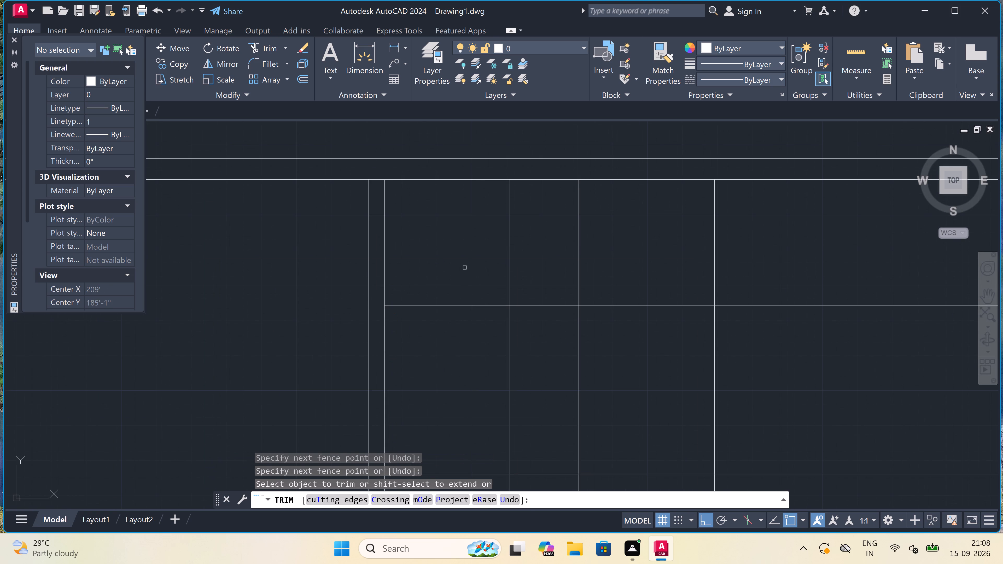
pyautogui.click(742, 242)
# Trim the right-hand view's two middle level lines so only the upper one remains, as heads over two door openings beyond the partition wall.
pyautogui.scroll(-3, 742, 242)
pyautogui.scroll(3, 760, 271)
pyautogui.scroll(-3, 744, 319)
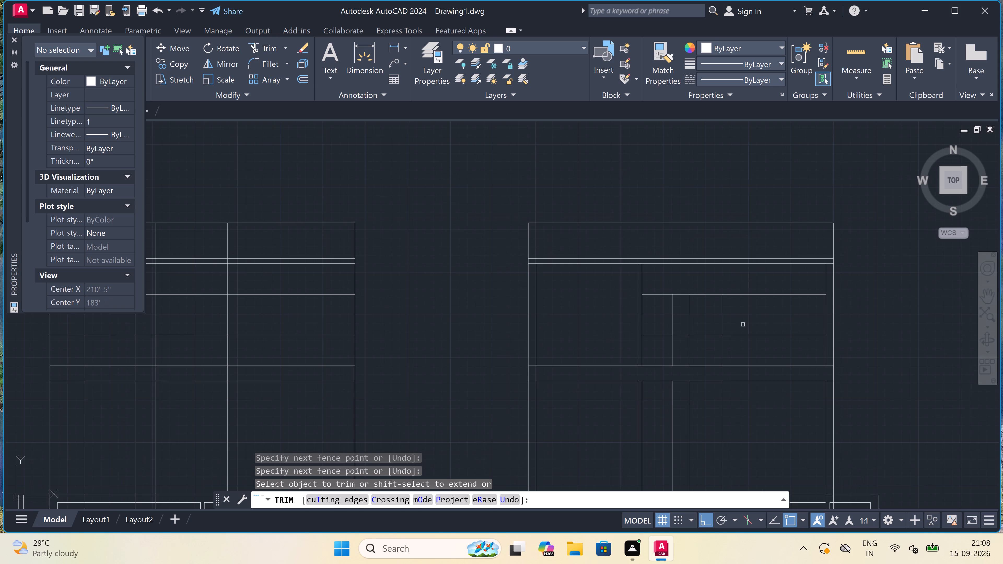
pyautogui.click(736, 357)
pyautogui.click(726, 277)
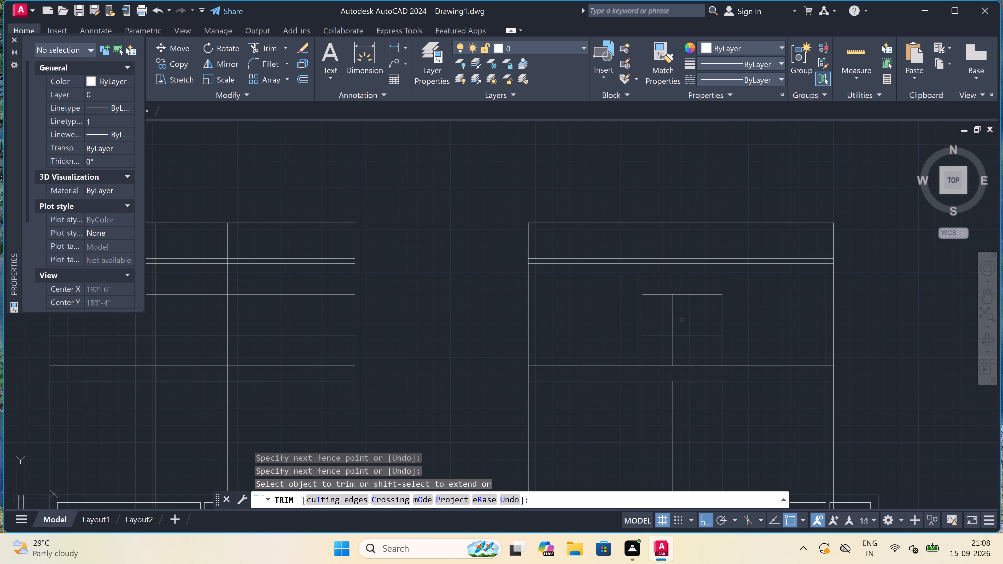
pyautogui.scroll(2, 672, 345)
pyautogui.click(682, 335)
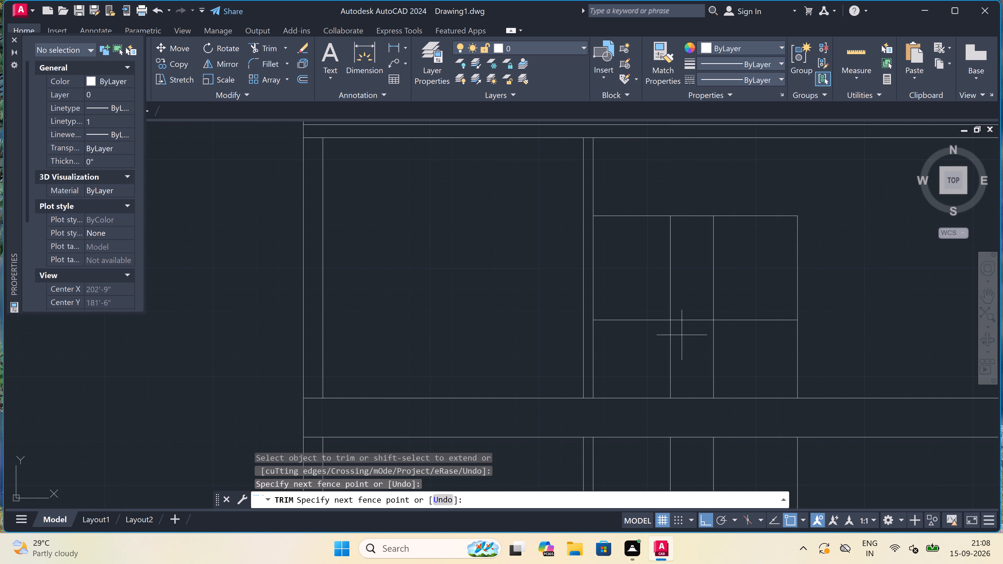
pyautogui.click(682, 209)
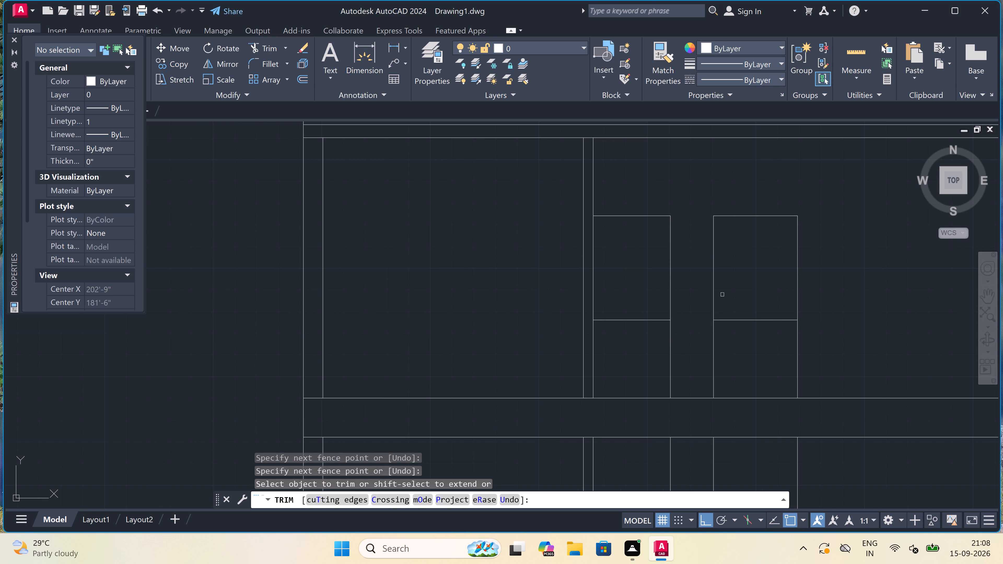
pyautogui.click(743, 315)
pyautogui.click(743, 328)
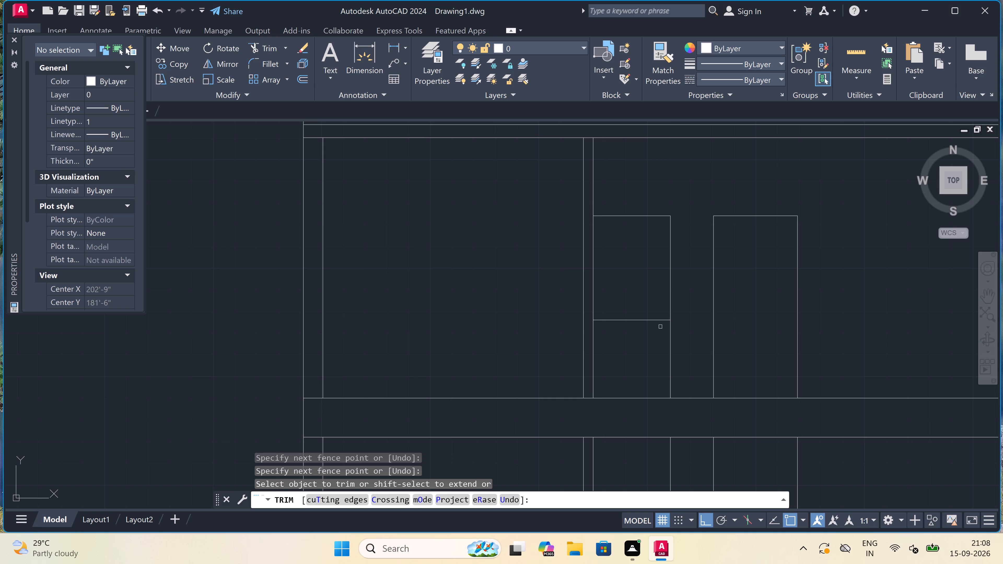
pyautogui.click(647, 334)
pyautogui.click(635, 307)
# Trim all vertical projection lines between the base slab of the right-hand view and the top of the floor plan below it.
pyautogui.scroll(-4, 635, 307)
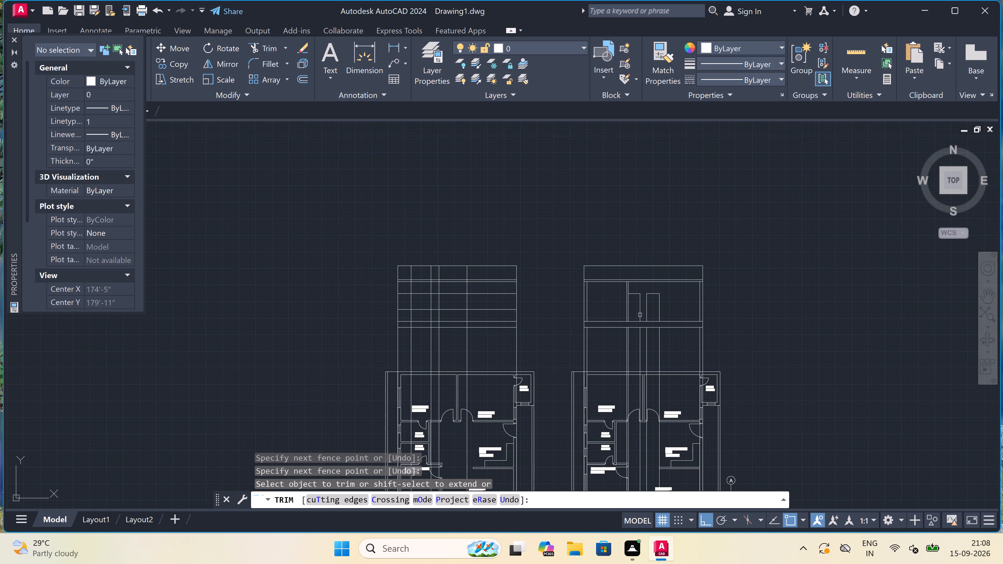
pyautogui.scroll(2, 691, 333)
pyautogui.click(738, 337)
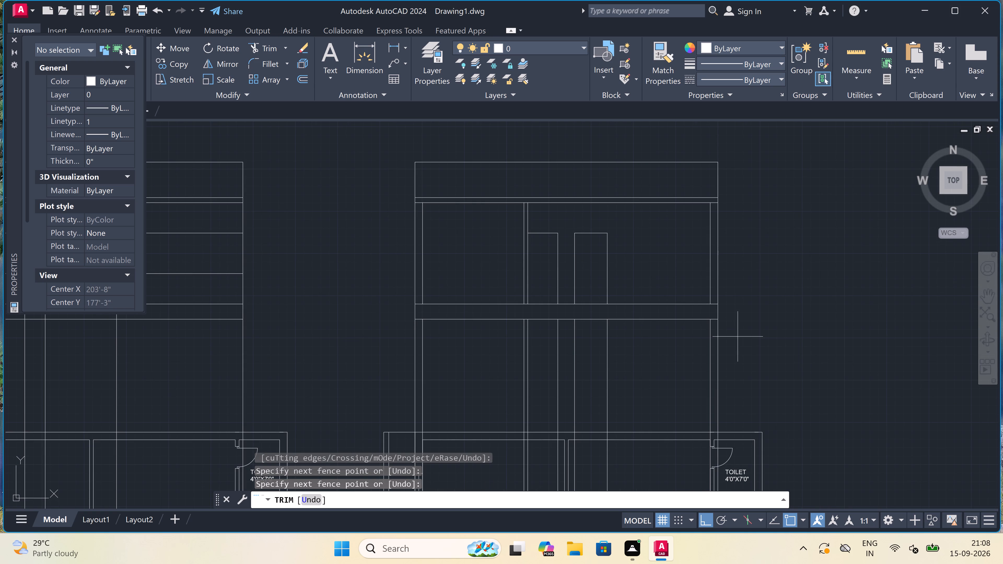
pyautogui.click(367, 335)
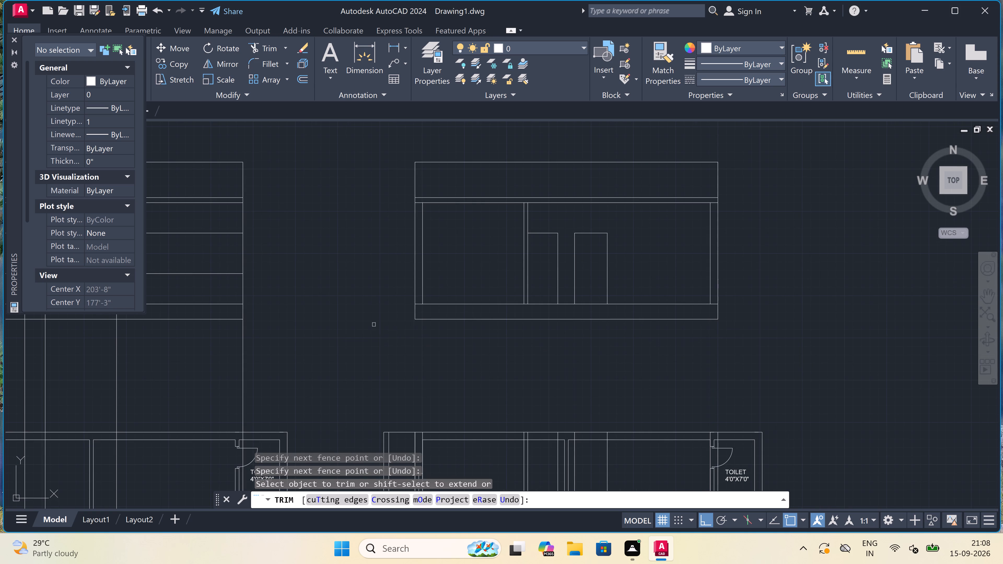
# Trim the four inner vertical lines inside the top strip of the left-hand view.
pyautogui.scroll(-4, 374, 325)
pyautogui.scroll(3, 291, 298)
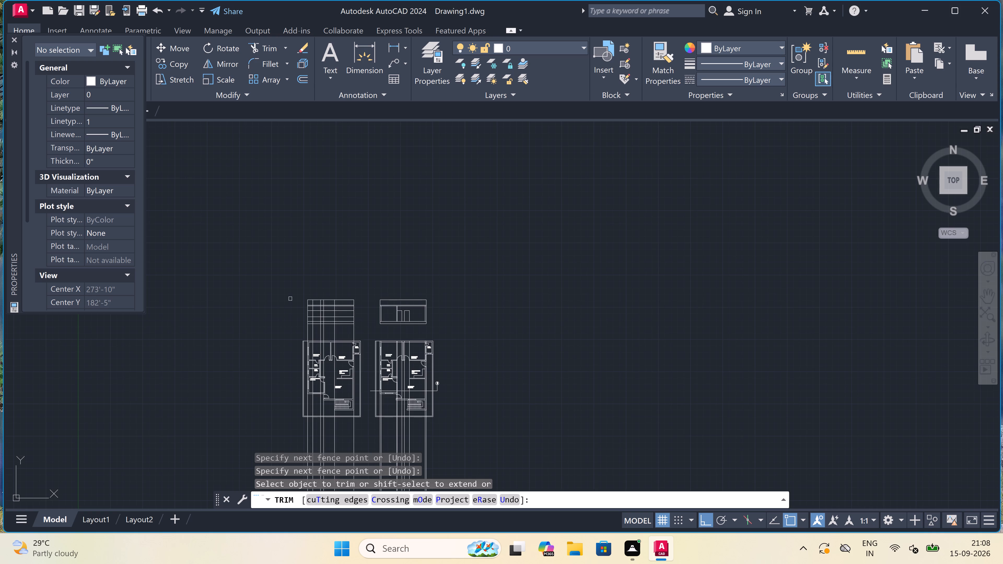
pyautogui.scroll(1, 291, 298)
pyautogui.scroll(2, 437, 315)
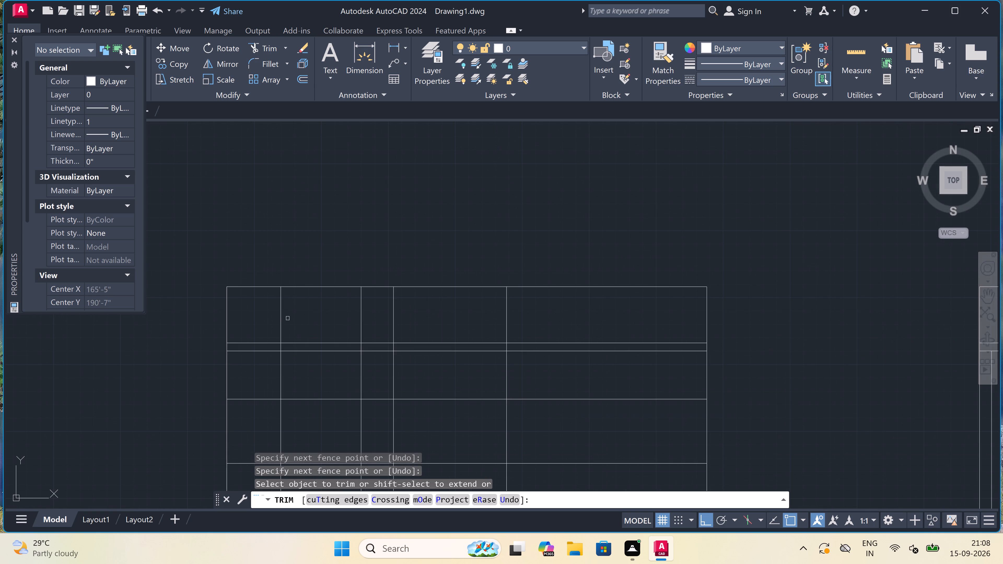
pyautogui.click(268, 309)
pyautogui.click(571, 302)
# Trim the four inner vertical lines inside the thin band below the top strip of the left-hand view.
pyautogui.scroll(2, 320, 329)
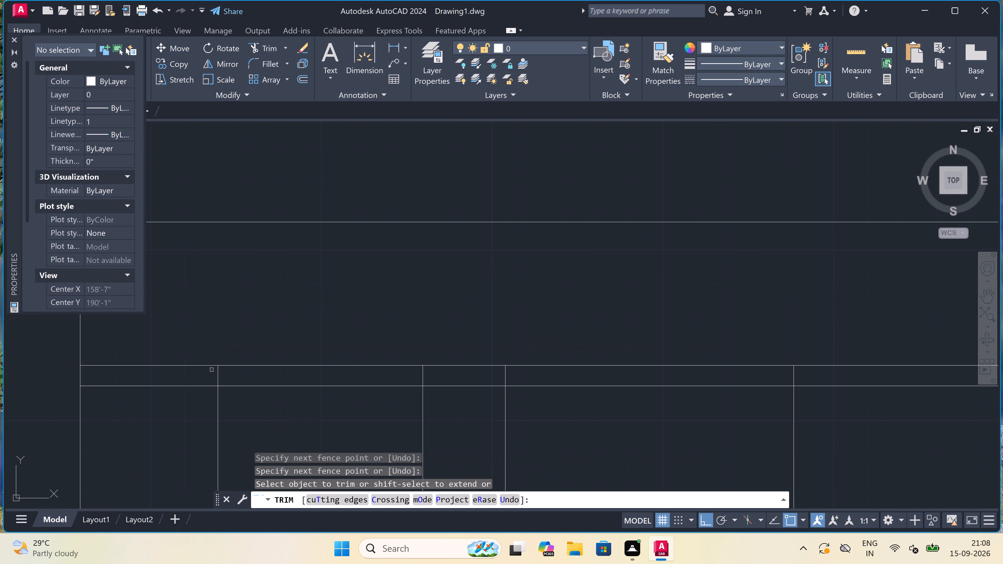
pyautogui.click(212, 370)
pyautogui.scroll(-3, 445, 383)
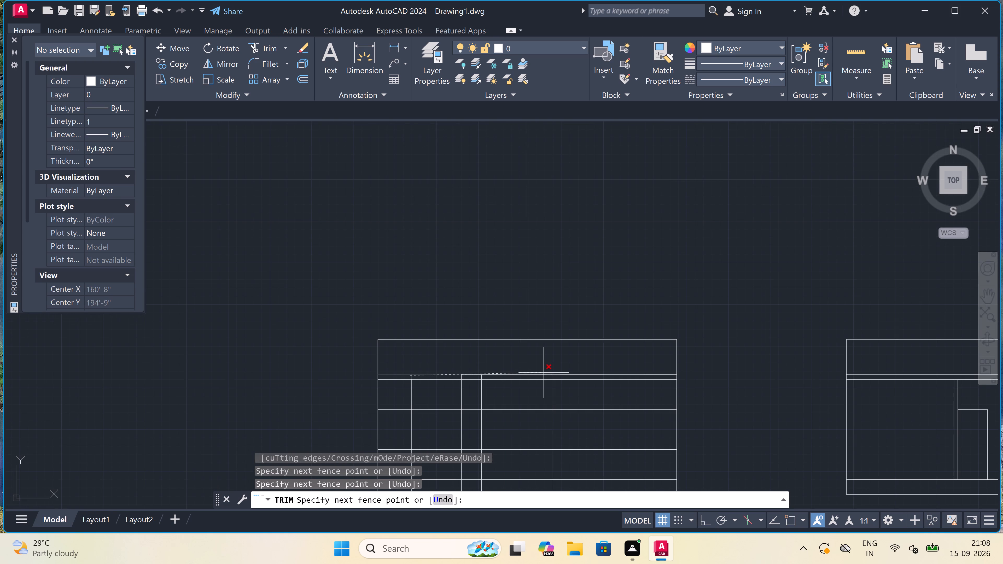
pyautogui.scroll(4, 567, 383)
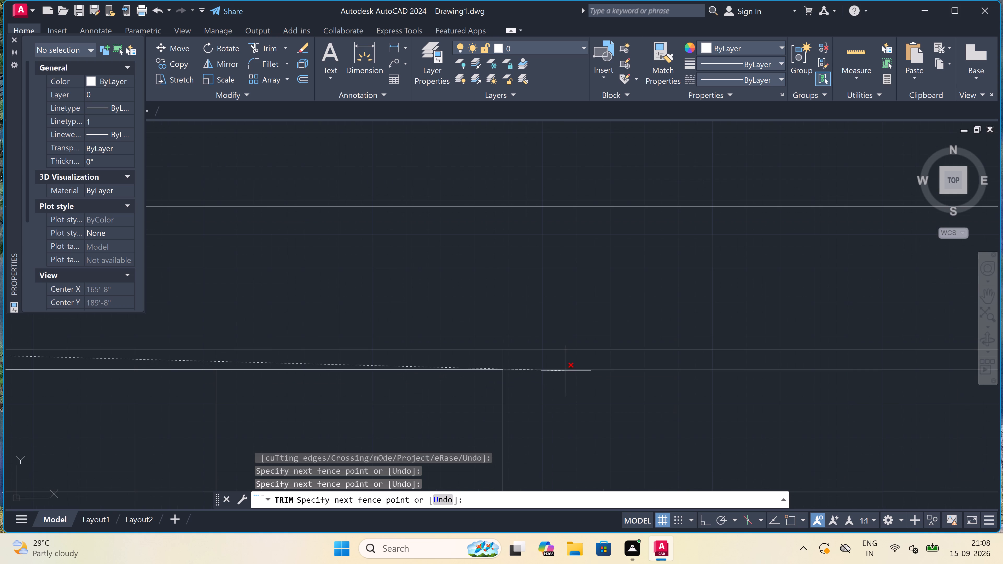
pyautogui.click(566, 363)
# Trim the vertical and middle level lines around the first two inner verticals of the left-hand view, leaving a rectangular window between them.
pyautogui.scroll(-4, 566, 362)
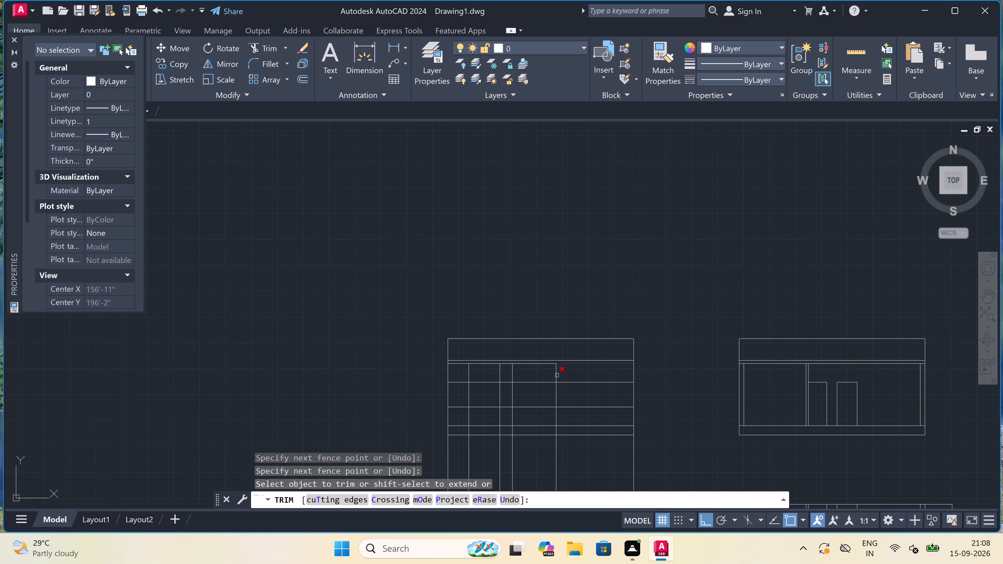
pyautogui.scroll(-3, 554, 378)
pyautogui.scroll(2, 549, 424)
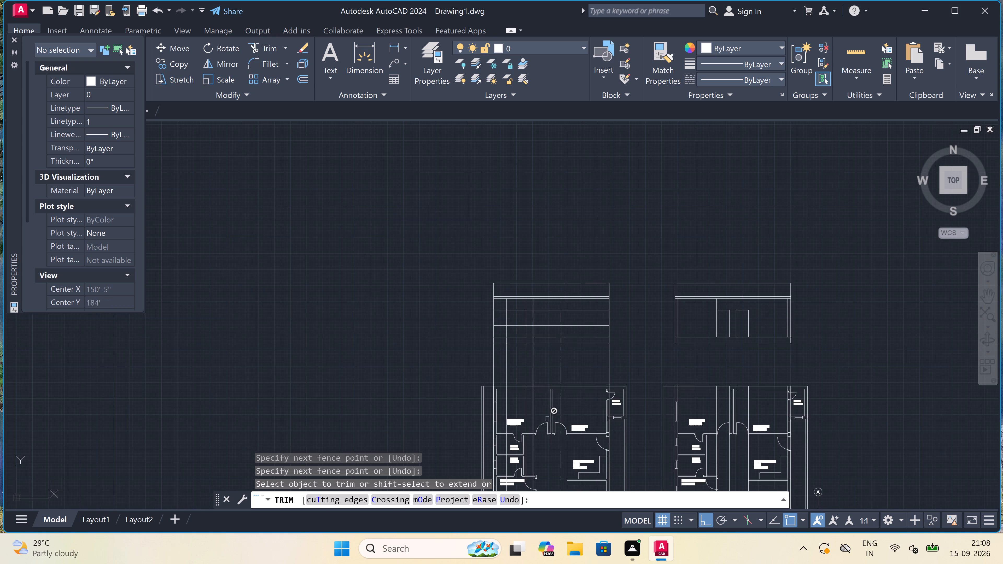
pyautogui.scroll(-4, 541, 385)
pyautogui.scroll(3, 532, 425)
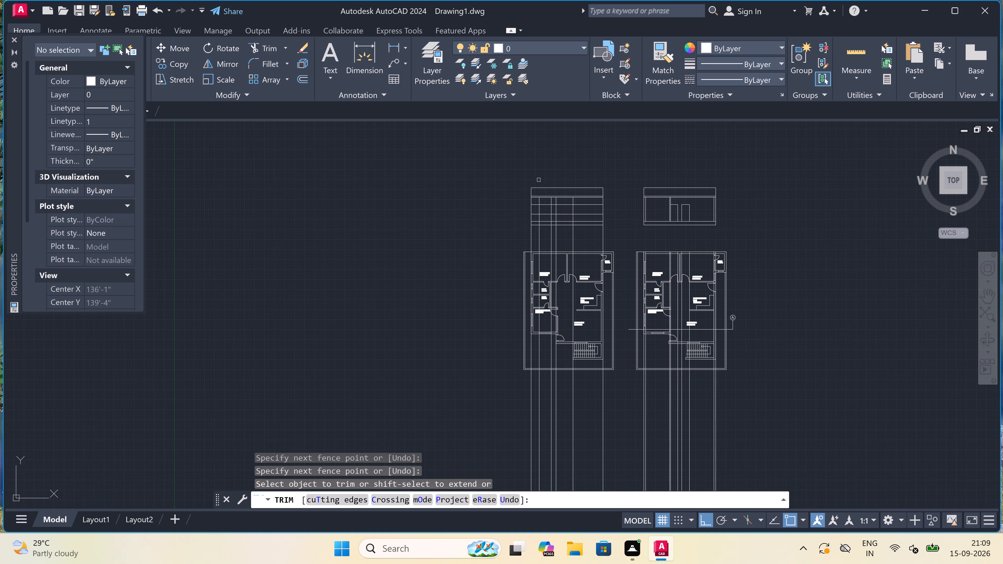
pyautogui.scroll(2, 539, 180)
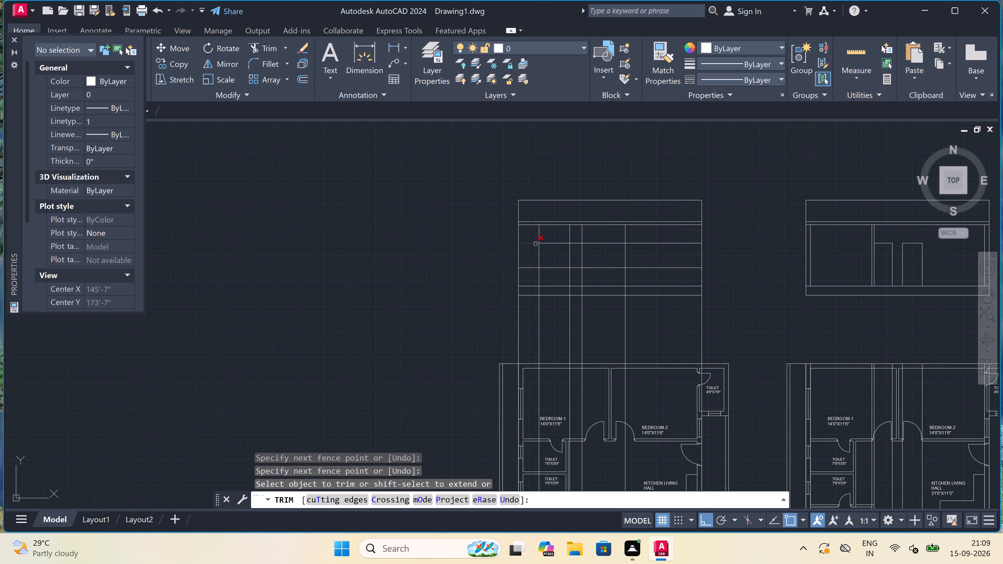
pyautogui.click(535, 240)
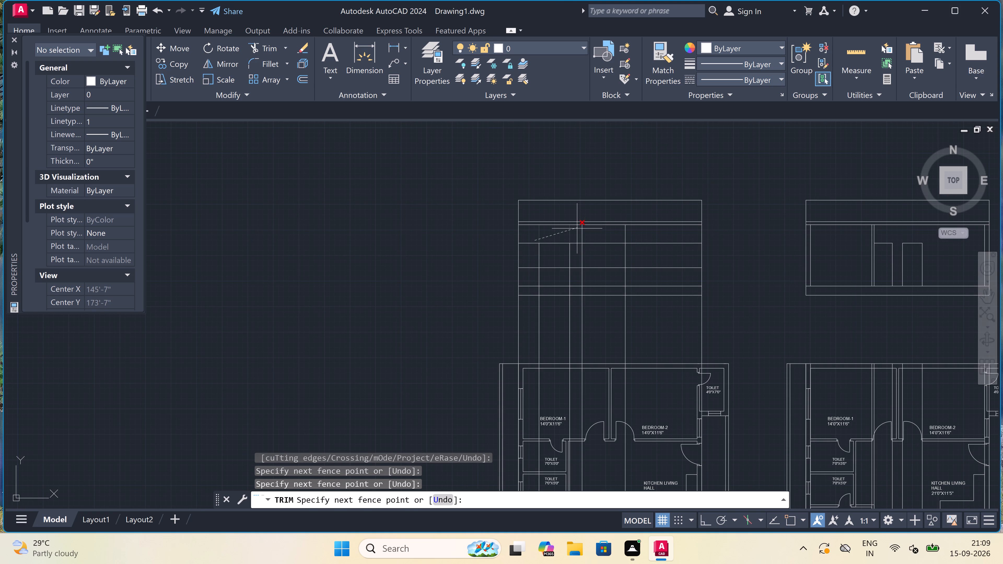
pyautogui.click(573, 234)
pyautogui.click(573, 236)
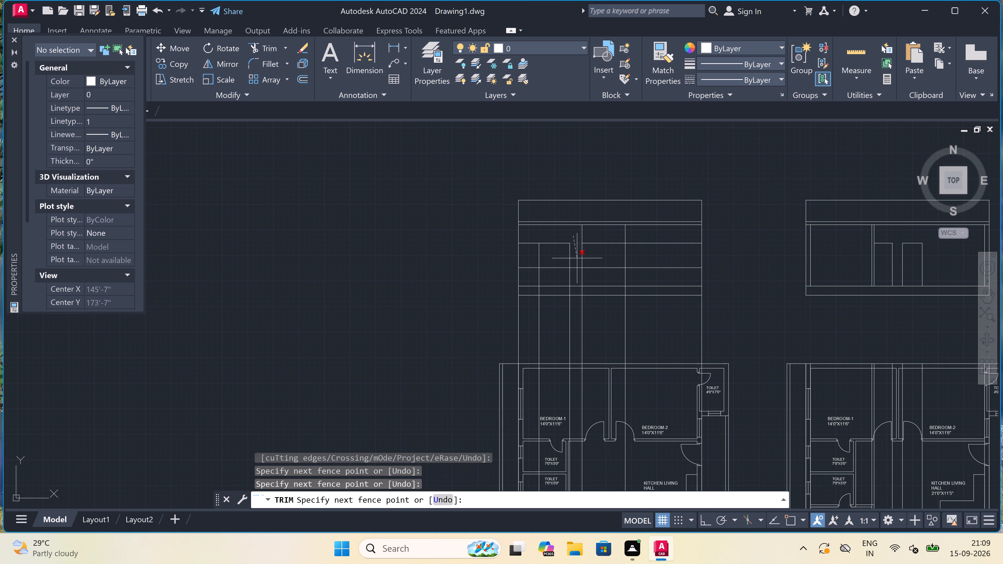
pyautogui.click(577, 271)
pyautogui.click(573, 272)
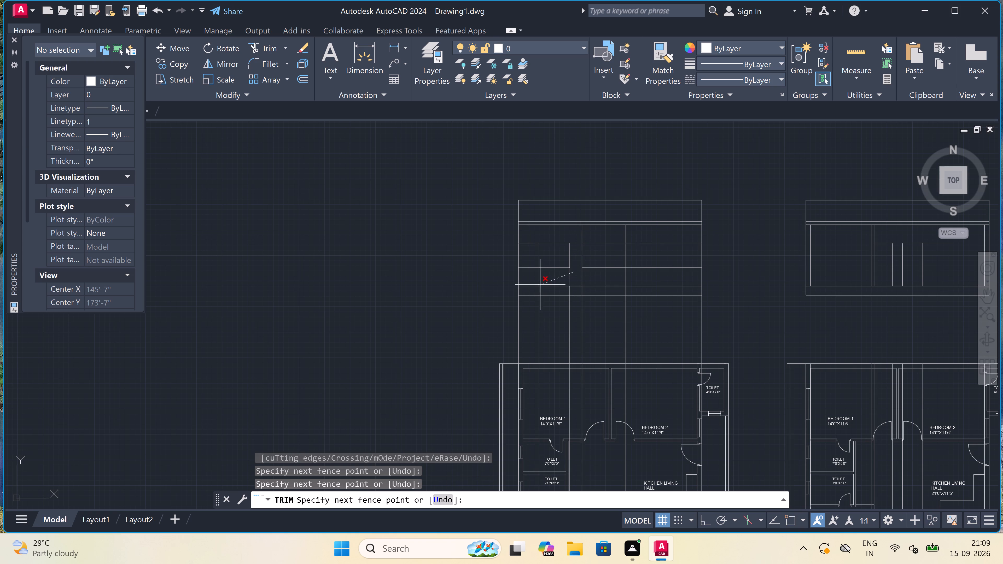
pyautogui.click(539, 281)
pyautogui.click(530, 275)
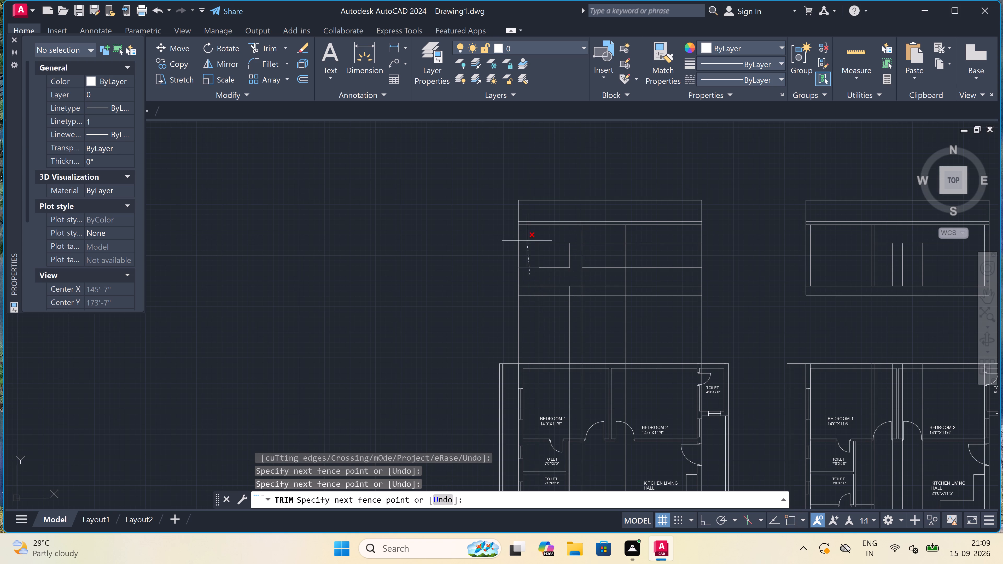
pyautogui.click(527, 241)
# In the left-hand view, trim the remaining middle level lines from the third inner vertical to the right edge, plus the thin band's upper line.
pyautogui.moveTo(602, 234); pyautogui.dragTo(604, 243)
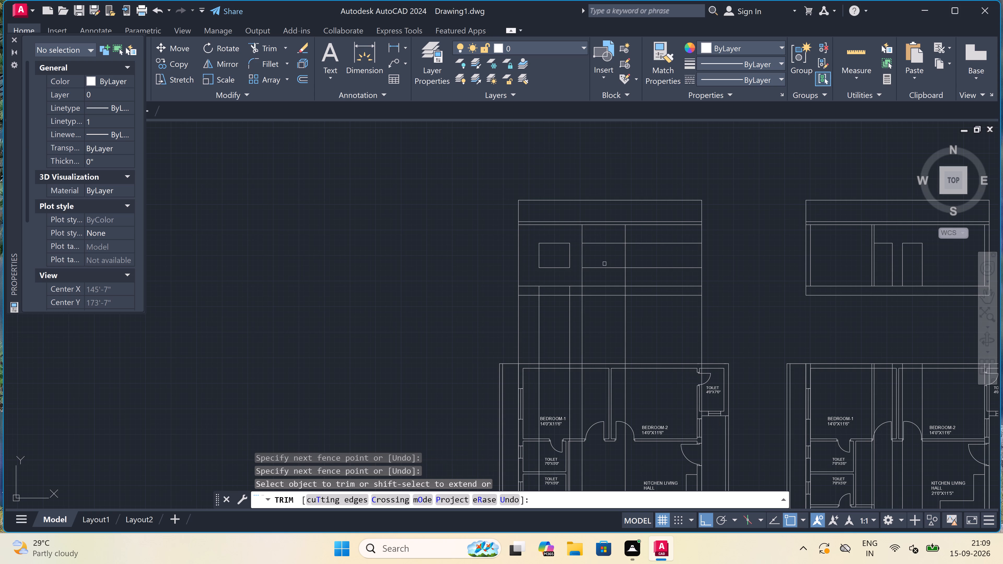
pyautogui.click(604, 269)
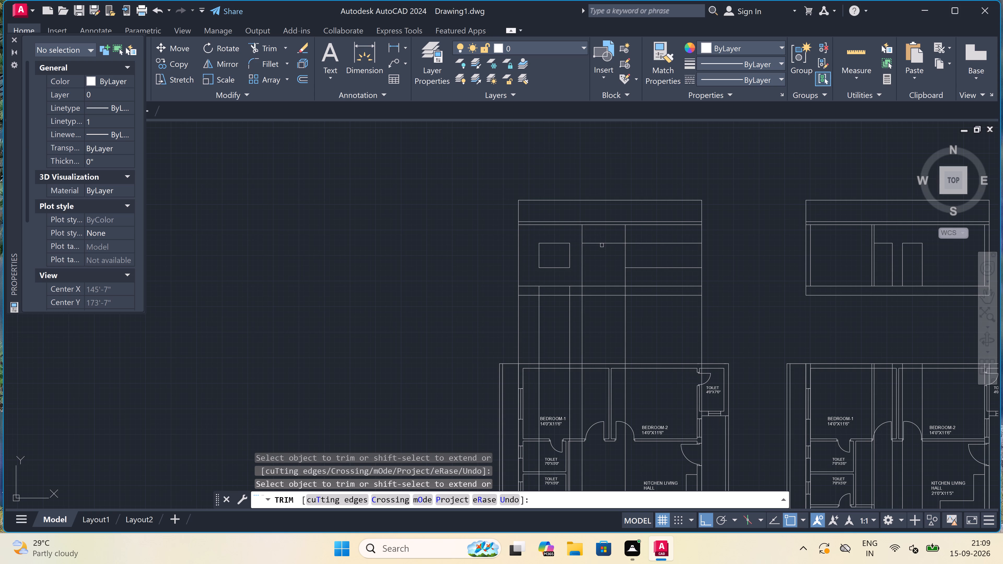
pyautogui.click(601, 244)
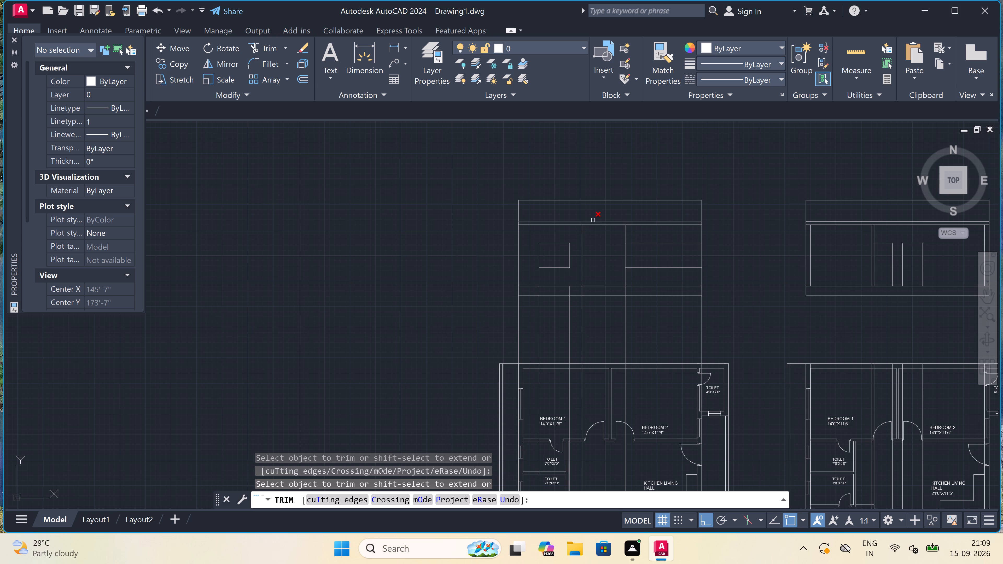
pyautogui.click(593, 220)
pyautogui.click(676, 273)
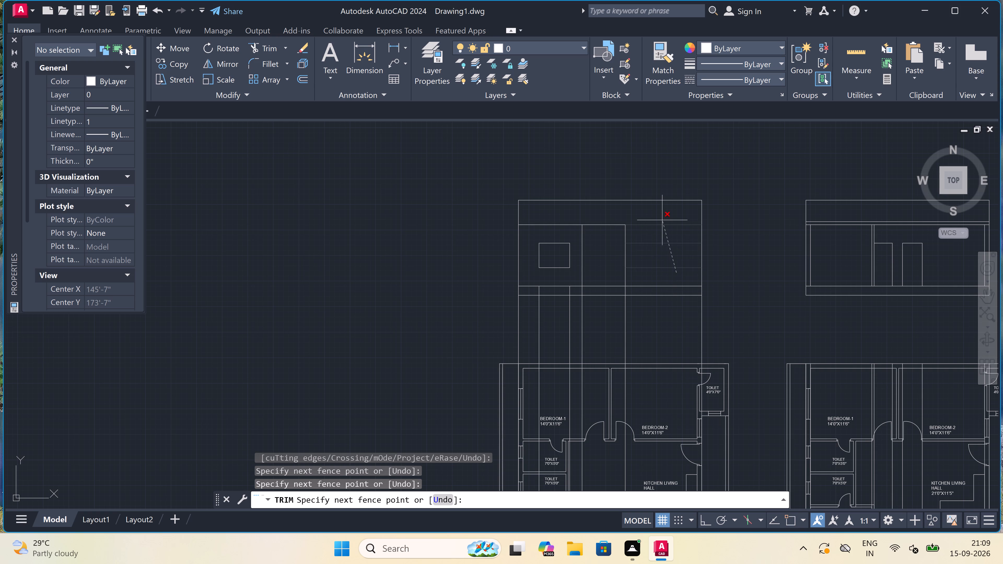
pyautogui.click(652, 237)
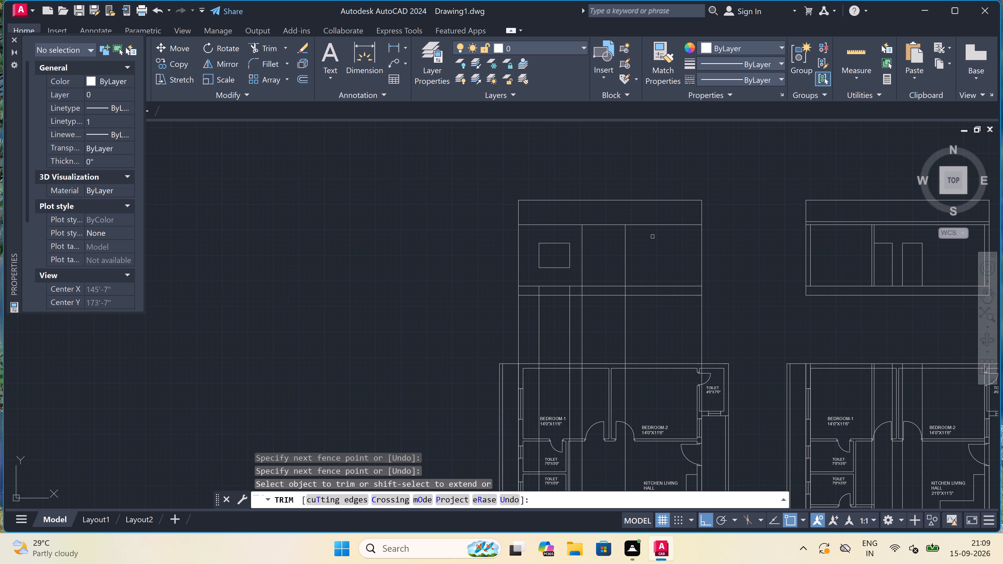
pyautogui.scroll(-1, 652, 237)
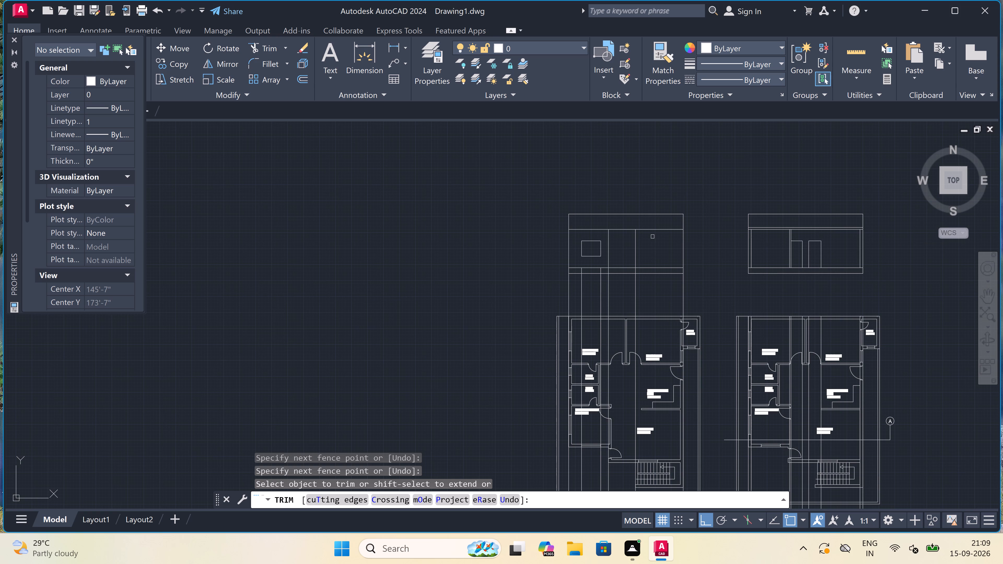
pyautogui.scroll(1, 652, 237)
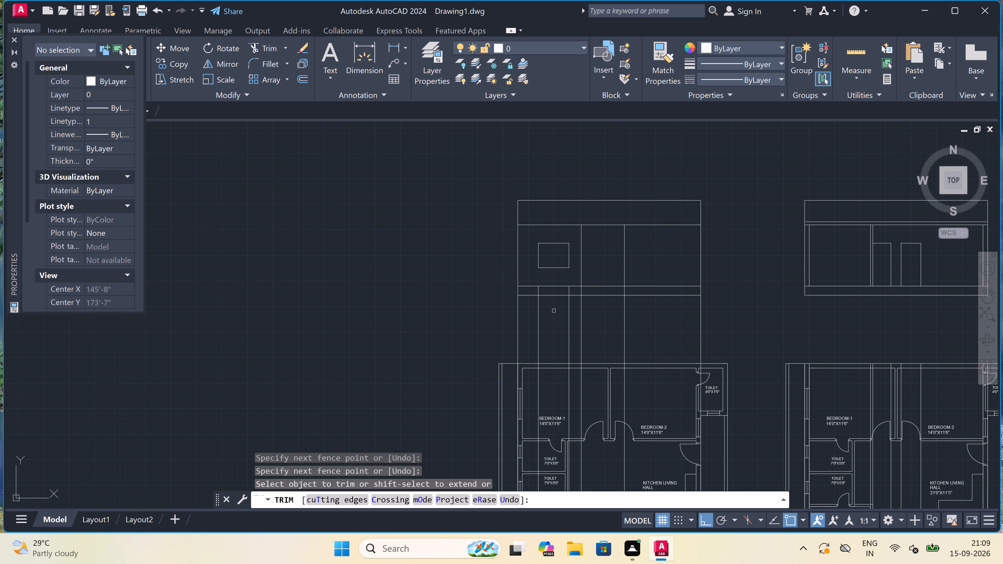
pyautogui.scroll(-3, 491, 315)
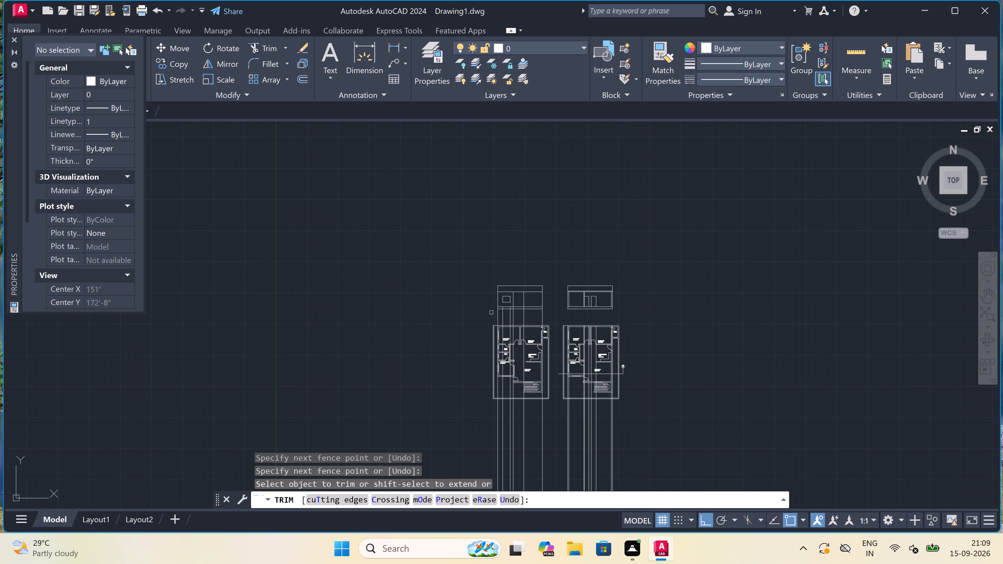
# Trim the four inner vertical lines inside the bottom base band of the left-hand view.
pyautogui.scroll(1, 491, 313)
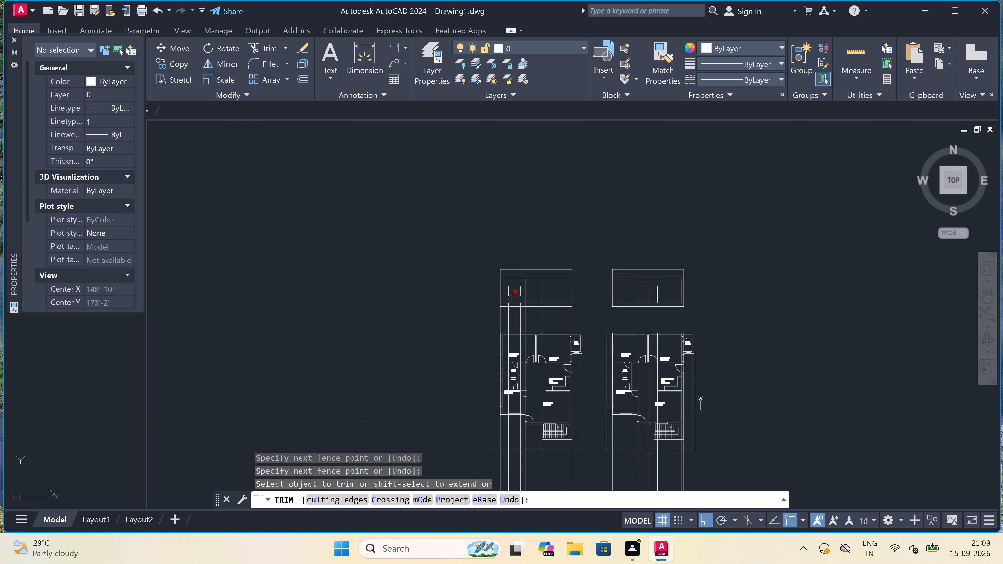
pyautogui.scroll(4, 512, 300)
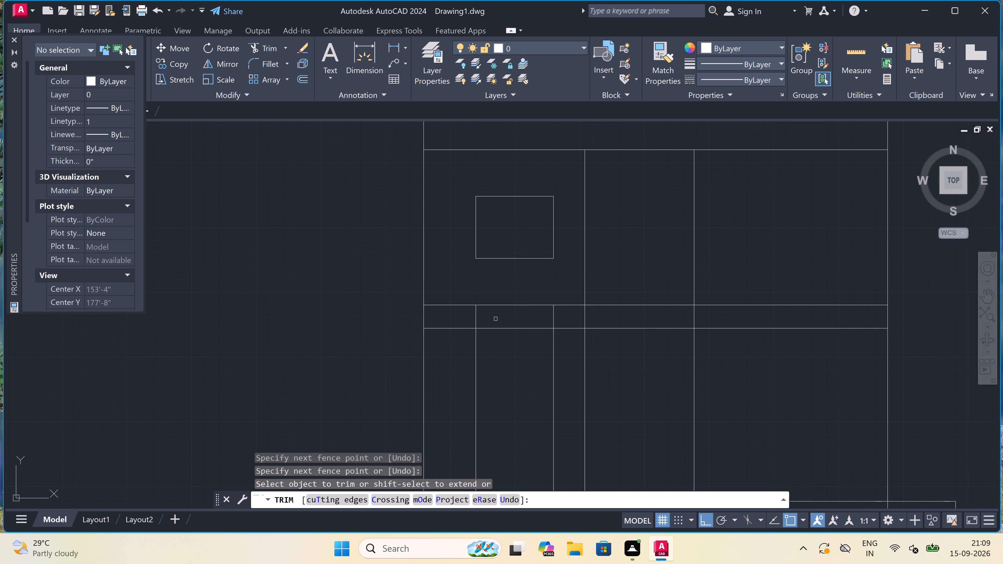
pyautogui.moveTo(465, 321); pyautogui.dragTo(476, 321)
pyautogui.scroll(-3, 765, 301)
pyautogui.scroll(3, 763, 302)
pyautogui.click(748, 311)
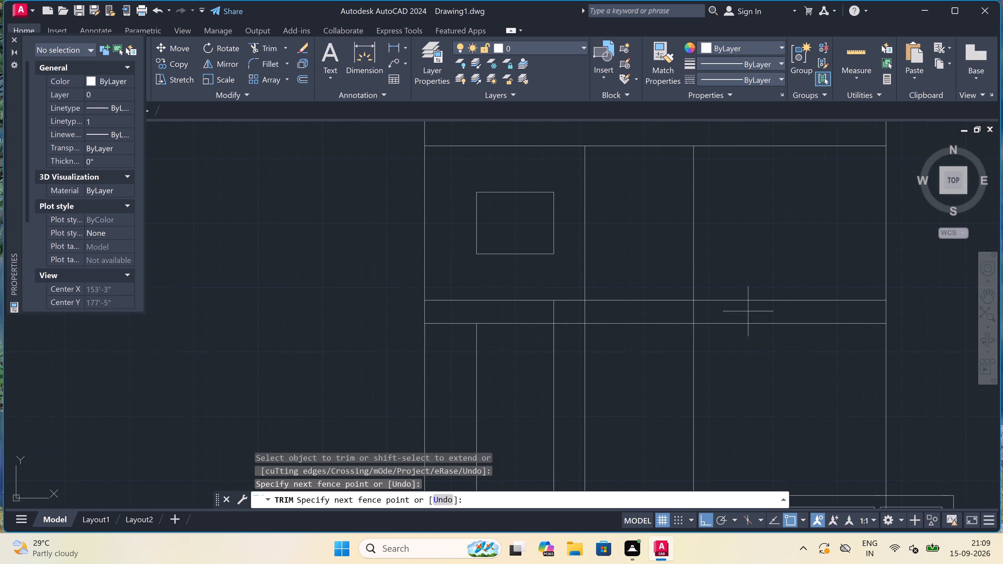
pyautogui.click(437, 314)
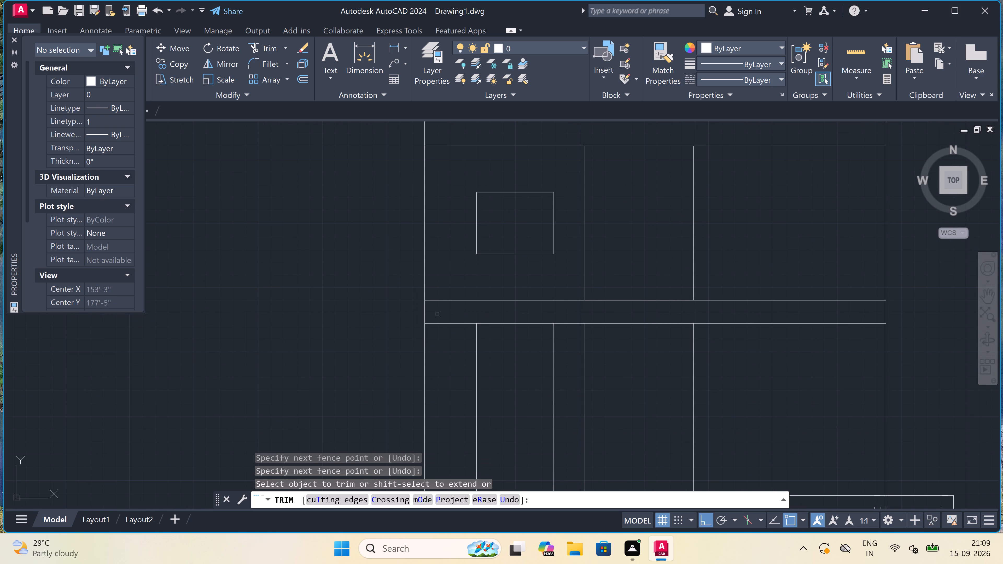
# Trim all vertical projection lines between the base of the left-hand view and the floor plan below it.
pyautogui.scroll(-2, 437, 314)
pyautogui.scroll(1, 422, 339)
pyautogui.moveTo(412, 345); pyautogui.dragTo(447, 346)
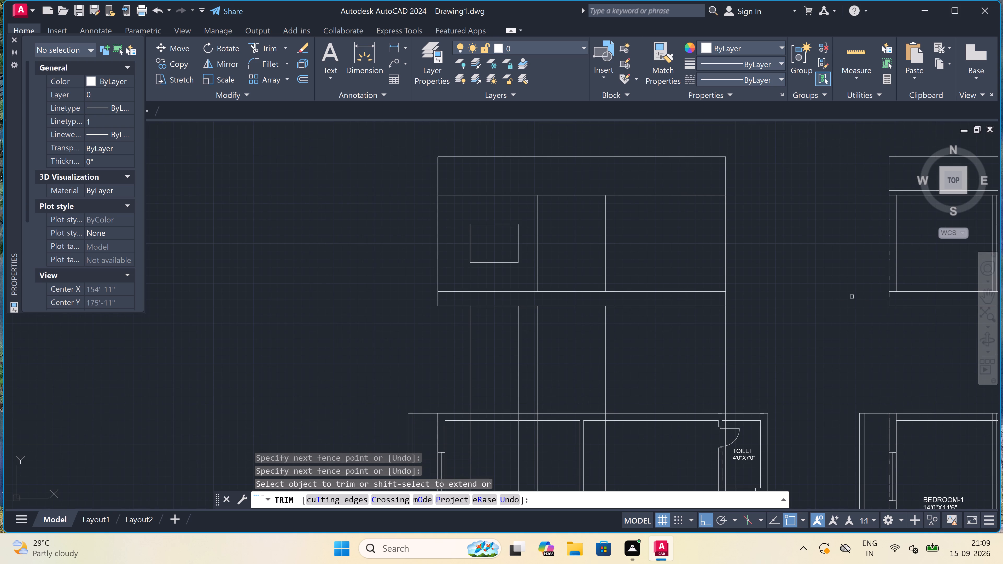
pyautogui.moveTo(818, 320); pyautogui.dragTo(798, 324)
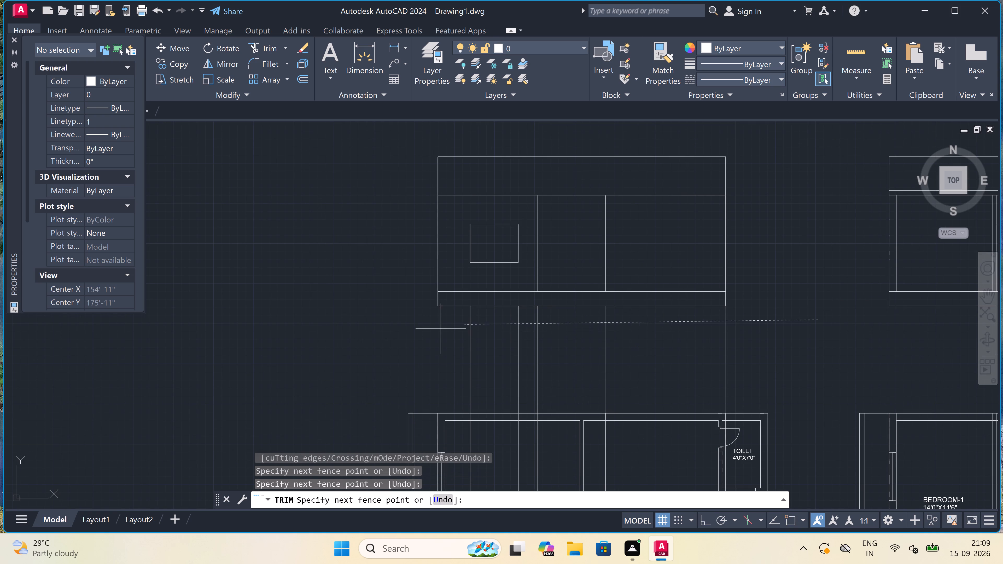
pyautogui.click(399, 337)
pyautogui.scroll(-2, 411, 292)
pyautogui.press('Escape')
# Erase all the leftover vertical projection lines extending below the two floor plans.
pyautogui.scroll(-6, 412, 249)
pyautogui.scroll(3, 410, 338)
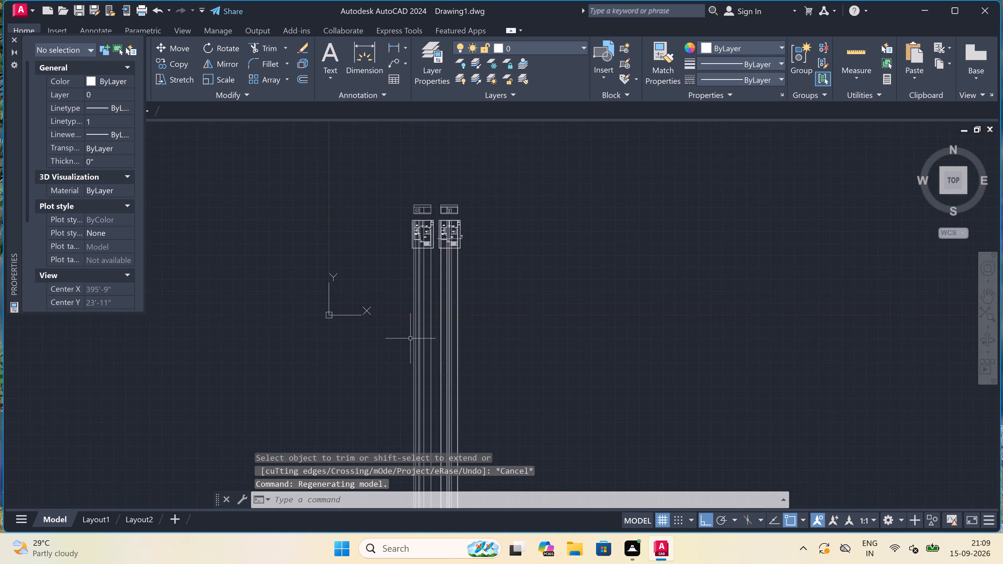
pyautogui.moveTo(549, 185); pyautogui.dragTo(544, 185)
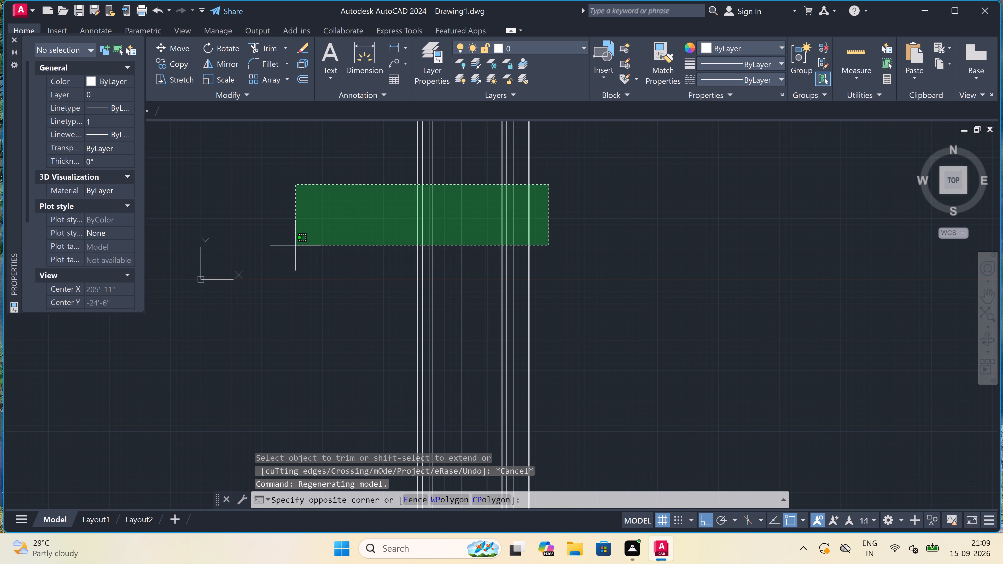
pyautogui.click(295, 245)
pyautogui.press('Delete')
pyautogui.scroll(-5, 417, 205)
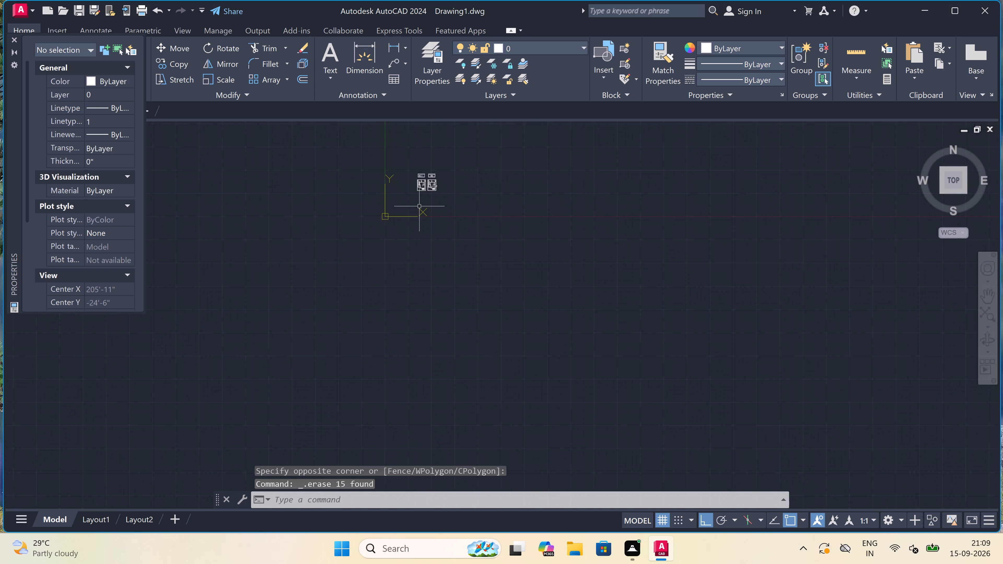
# Draw a vertical line through the top strip of the left-hand view, extending the second inner wall line to the top edge.
pyautogui.scroll(6, 419, 185)
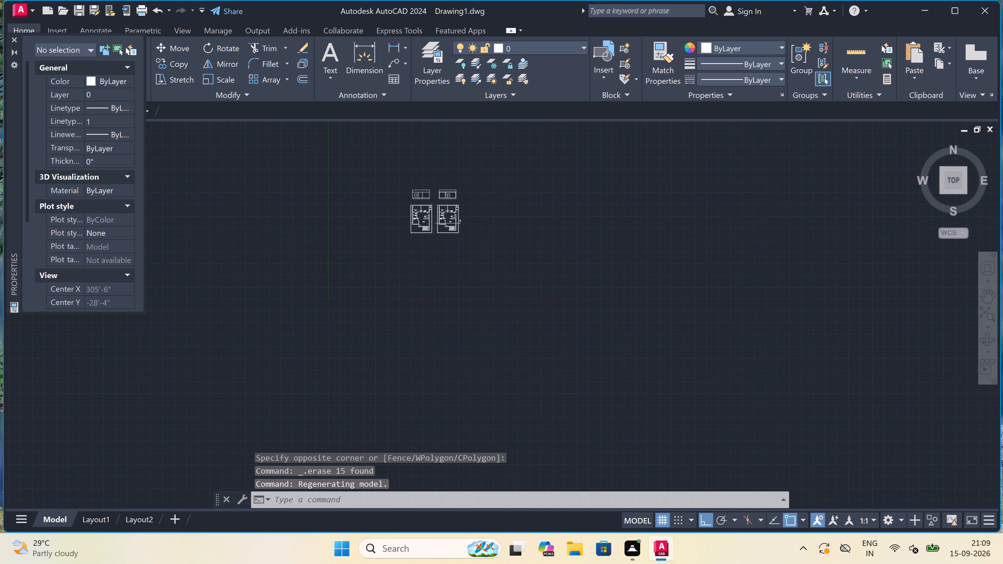
pyautogui.scroll(2, 417, 187)
pyautogui.scroll(3, 406, 222)
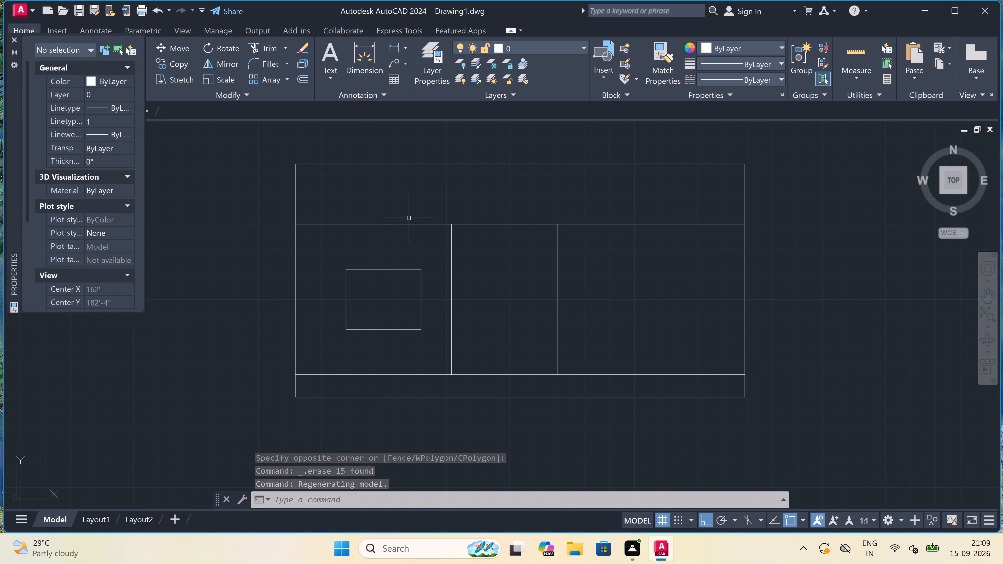
pyautogui.press('l')
pyautogui.press('space')
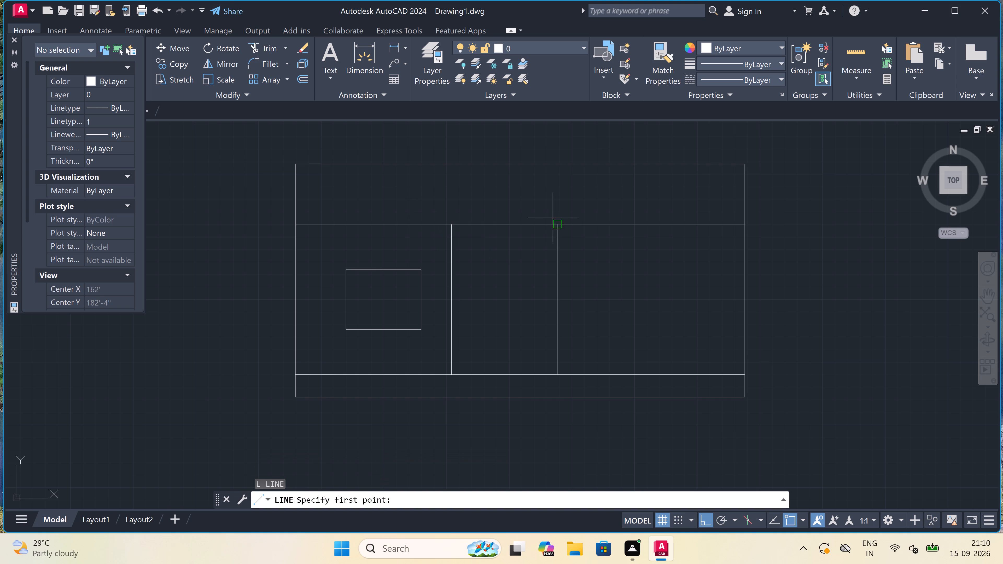
pyautogui.click(559, 223)
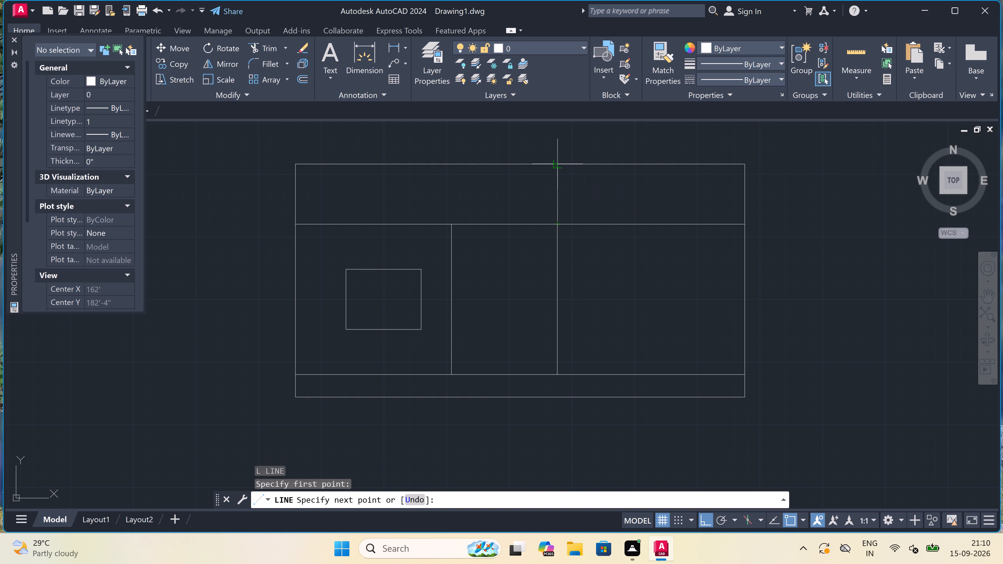
pyautogui.click(553, 160)
pyautogui.press('Escape')
pyautogui.scroll(-3, 553, 160)
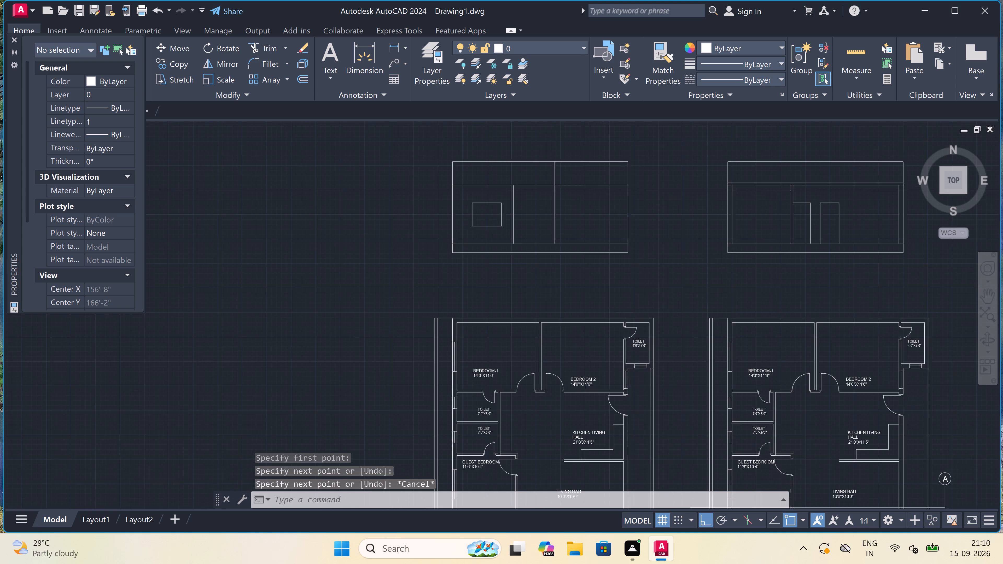
# Trim the top strip's lower line between the extended wall line and the right edge of the left-hand view.
pyautogui.scroll(3, 553, 160)
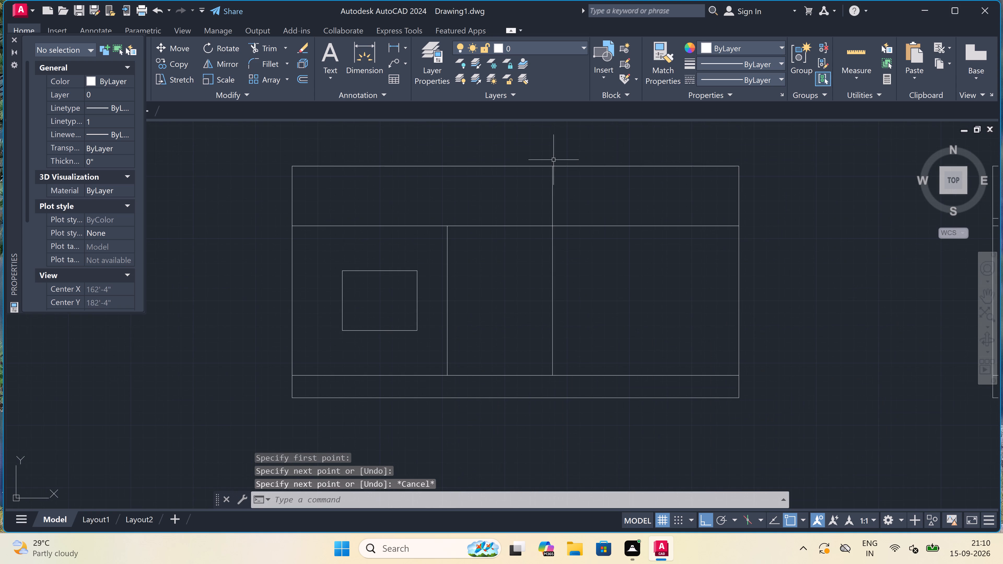
pyautogui.write('TR')
pyautogui.press('space')
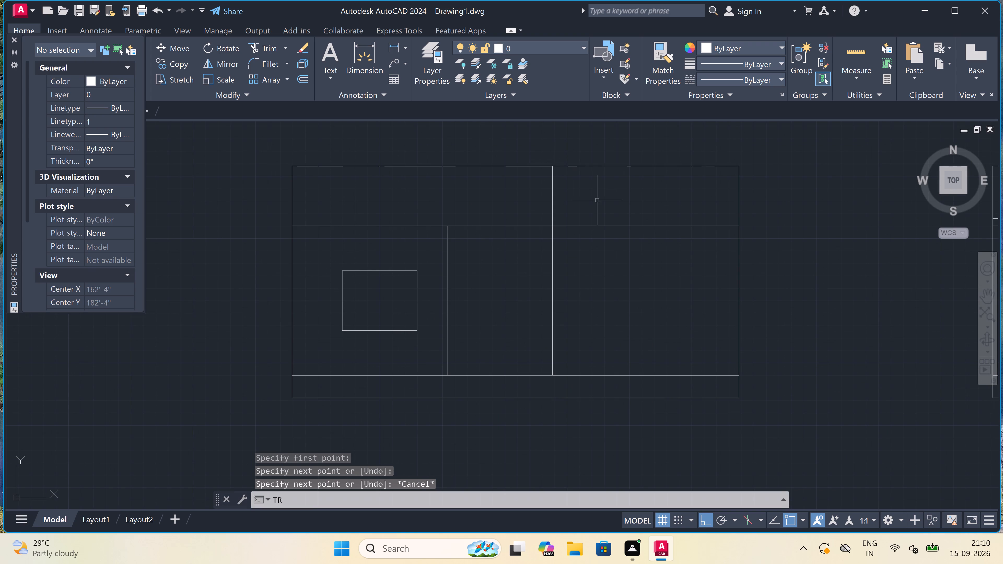
pyautogui.click(627, 230)
pyautogui.click(627, 216)
pyautogui.press('Escape')
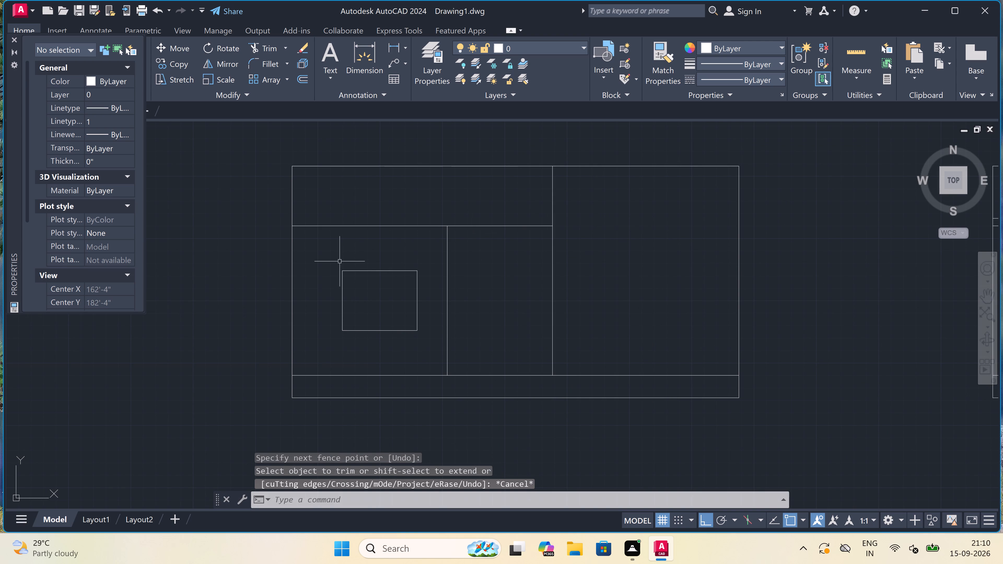
# Draw a slightly smaller rectangle inside the window of the left-hand view as its inner frame.
pyautogui.write('REC')
pyautogui.press('space')
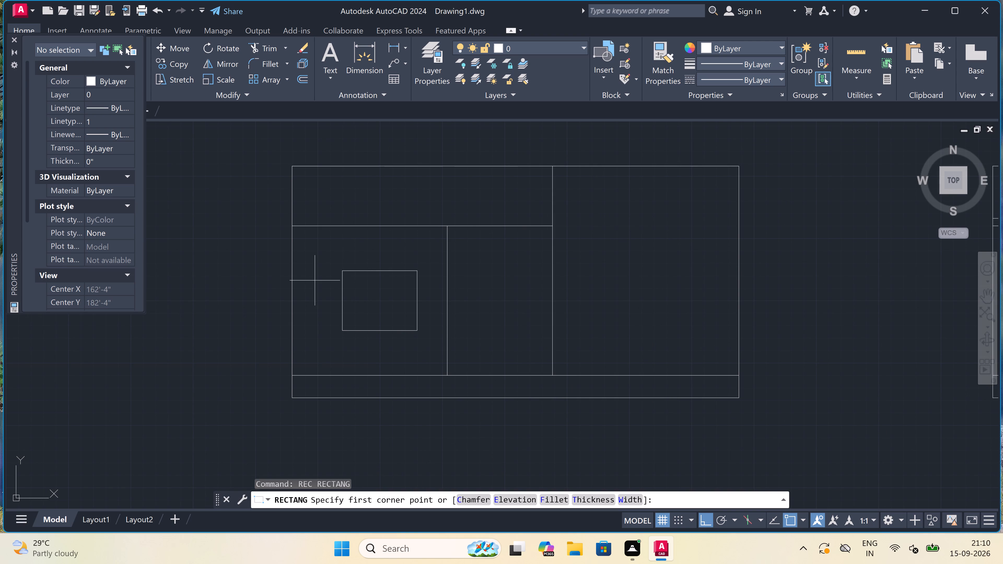
pyautogui.scroll(5, 347, 275)
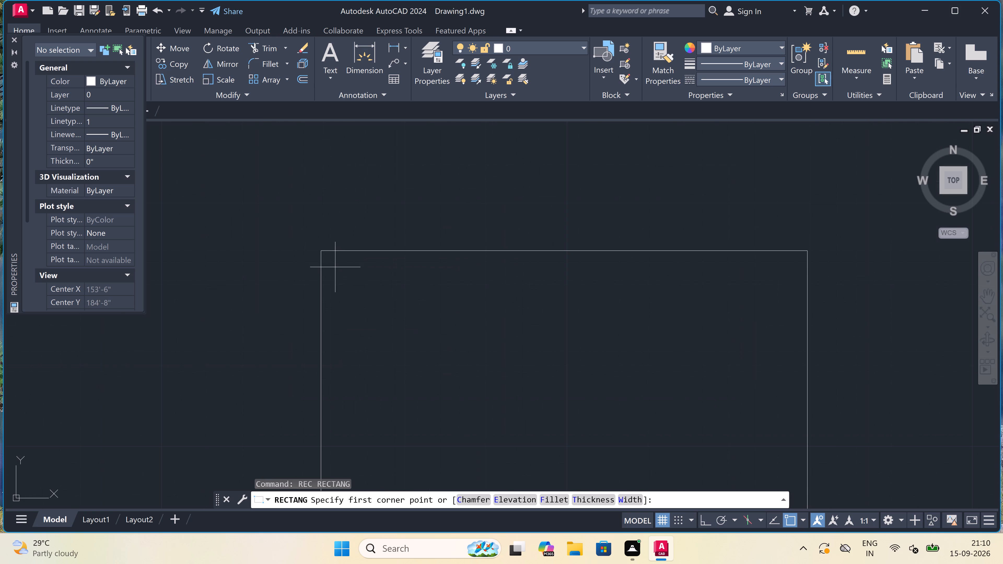
pyautogui.moveTo(334, 266); pyautogui.dragTo(378, 277)
pyautogui.scroll(-4, 452, 322)
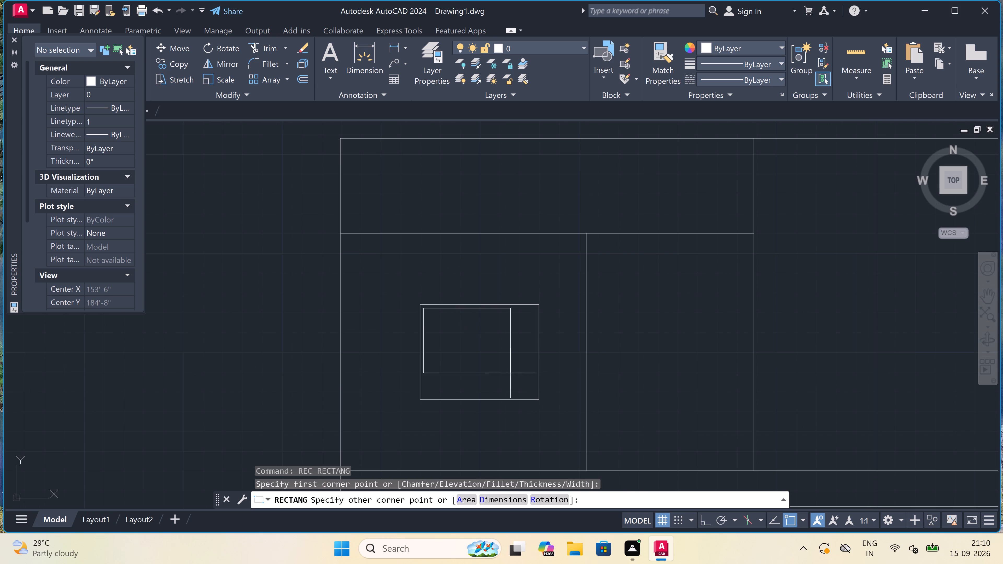
pyautogui.scroll(2, 524, 399)
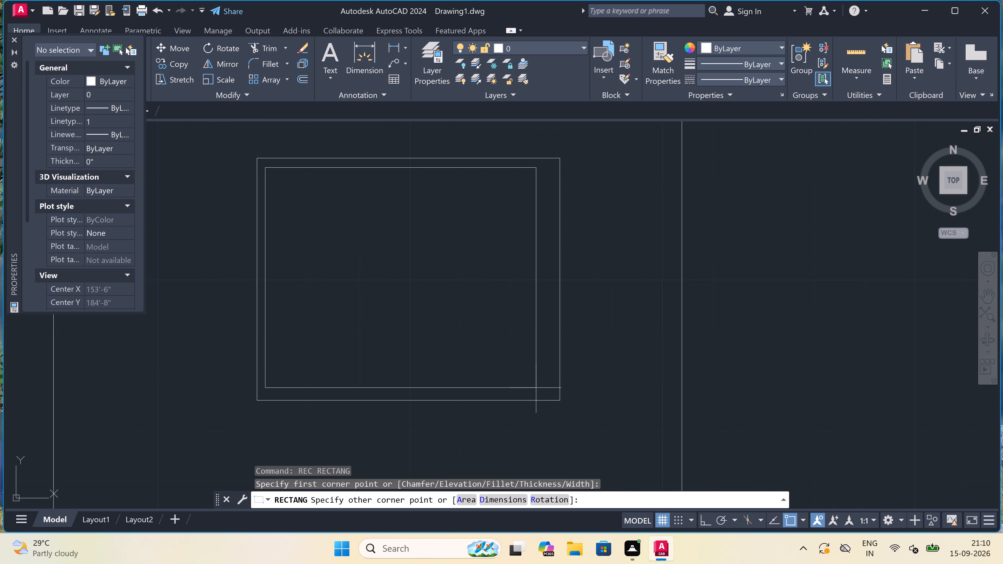
pyautogui.click(551, 391)
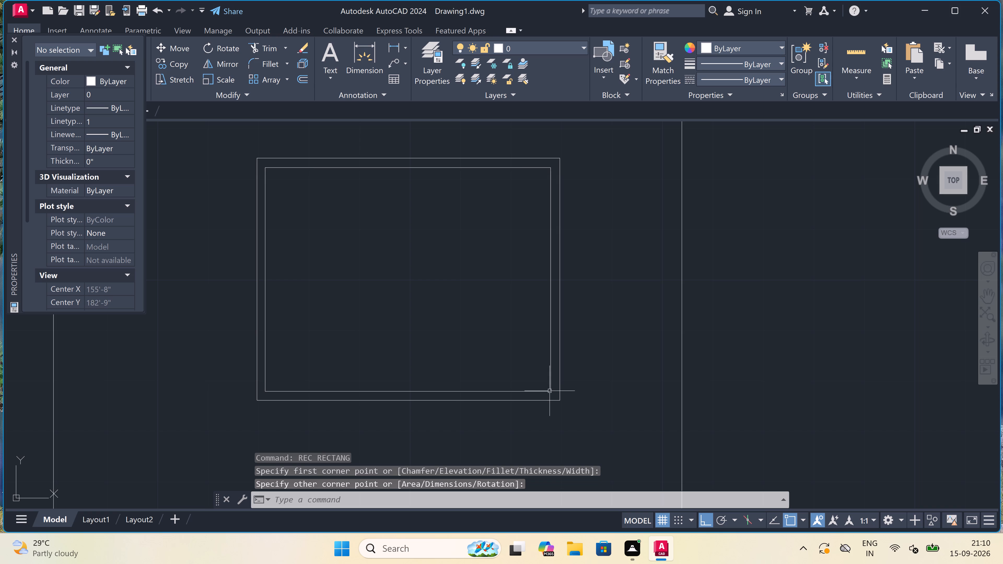
# Draw a vertical line from the top midpoint to the bottom edge of the inner window frame, splitting it into two panes.
pyautogui.press('l')
pyautogui.press('space')
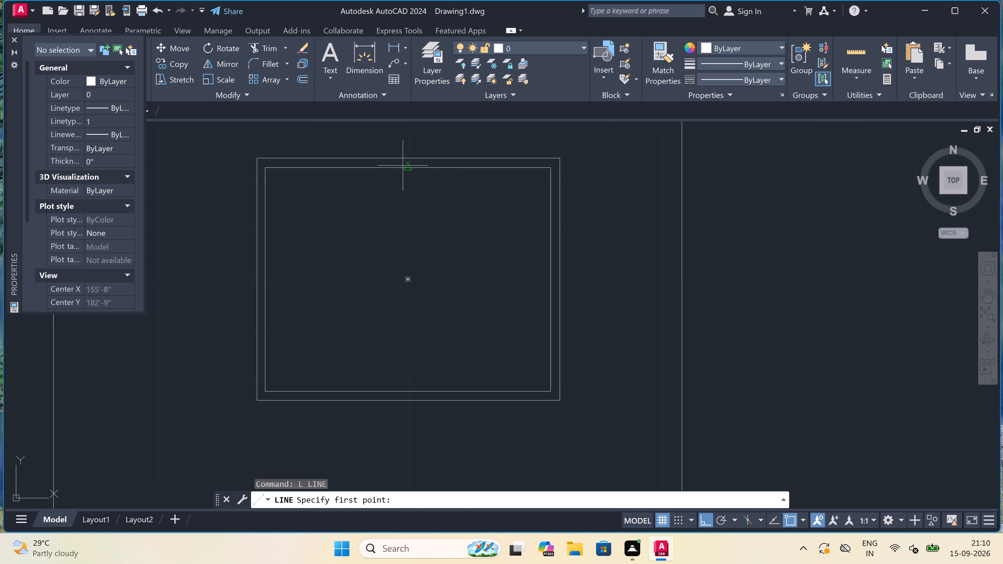
pyautogui.moveTo(406, 166); pyautogui.dragTo(409, 175)
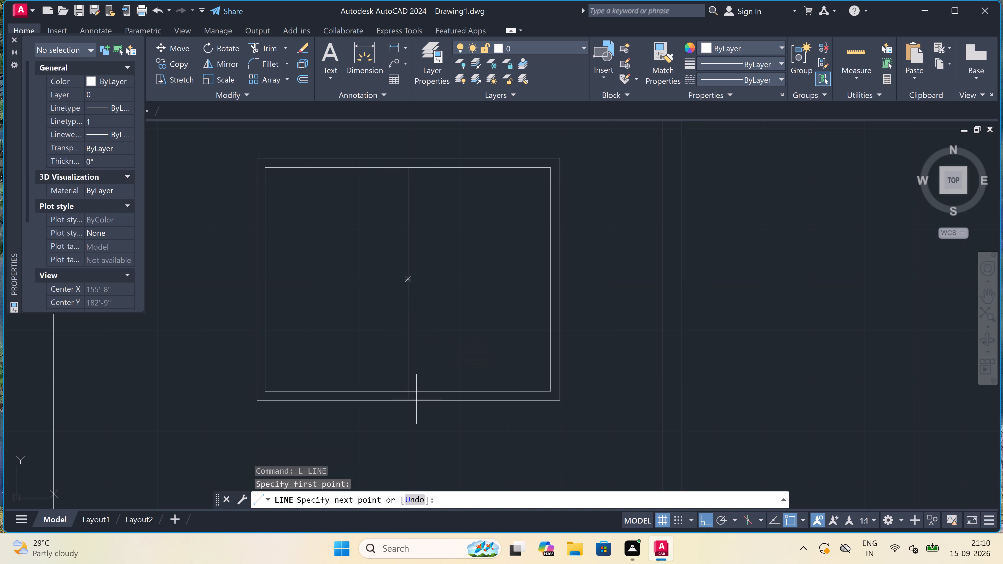
pyautogui.click(405, 389)
pyautogui.press('Escape')
pyautogui.scroll(-4, 389, 283)
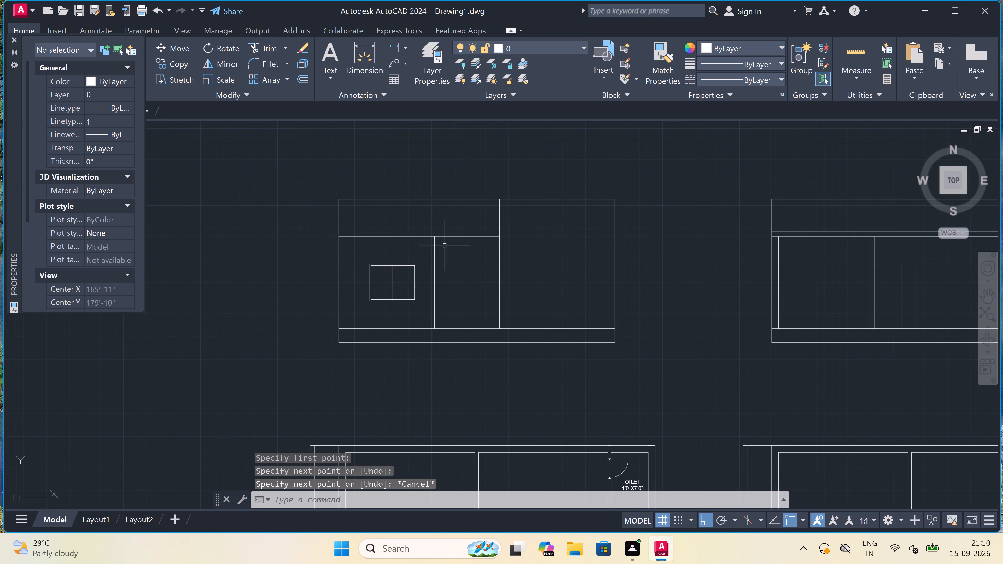
# Start the stair profile at the base of the left-hand view's second inner wall line, with three 7" risers separated by two 1' treads.
pyautogui.scroll(1, 446, 244)
pyautogui.scroll(-1, 446, 241)
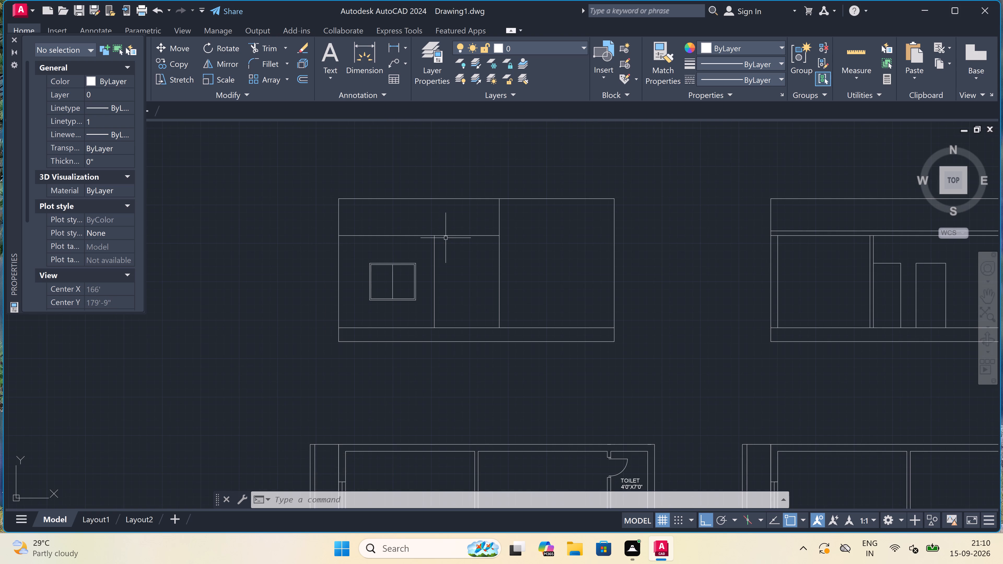
pyautogui.scroll(1, 446, 238)
pyautogui.scroll(-2, 523, 222)
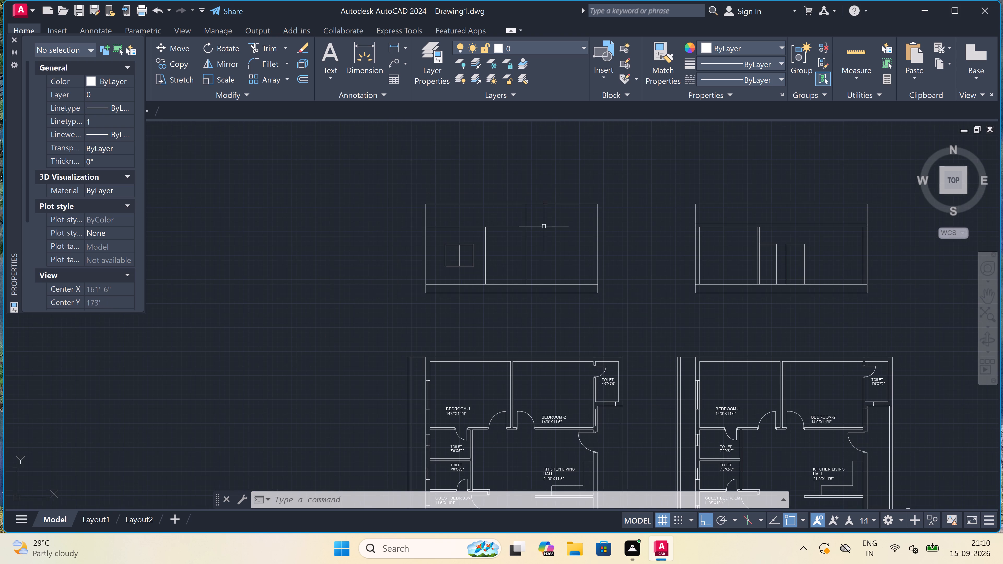
pyautogui.scroll(3, 576, 240)
pyautogui.press('l')
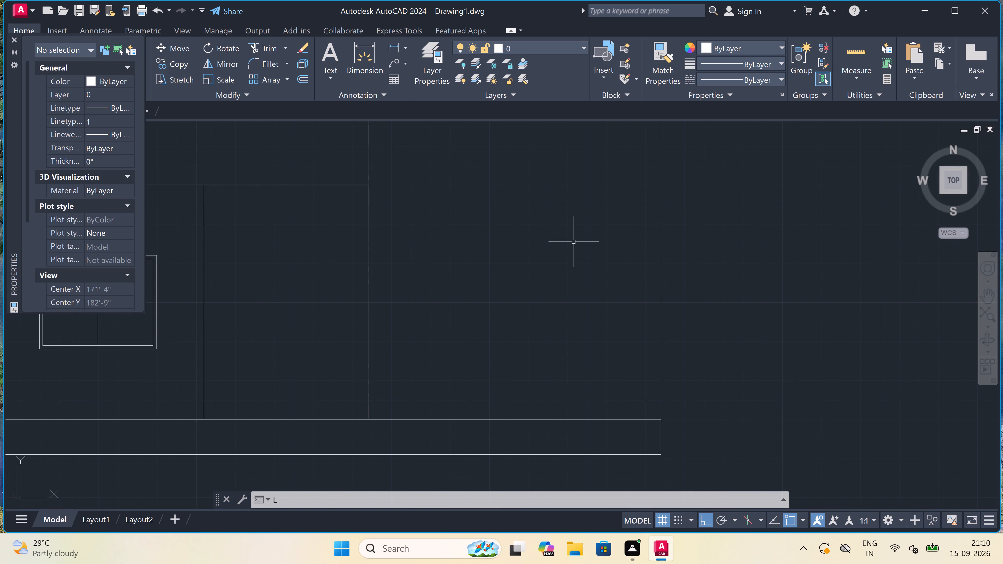
pyautogui.press('space')
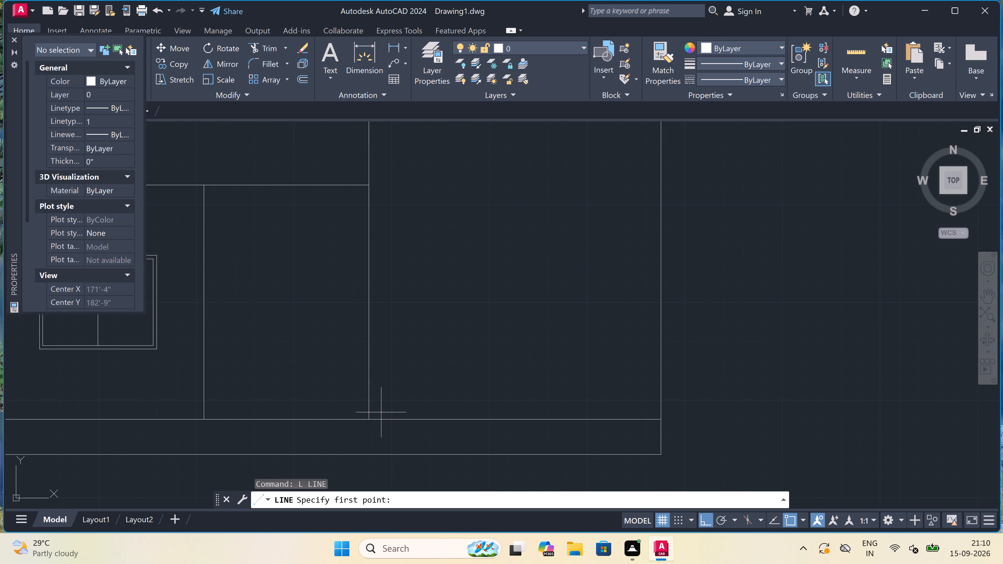
pyautogui.click(366, 421)
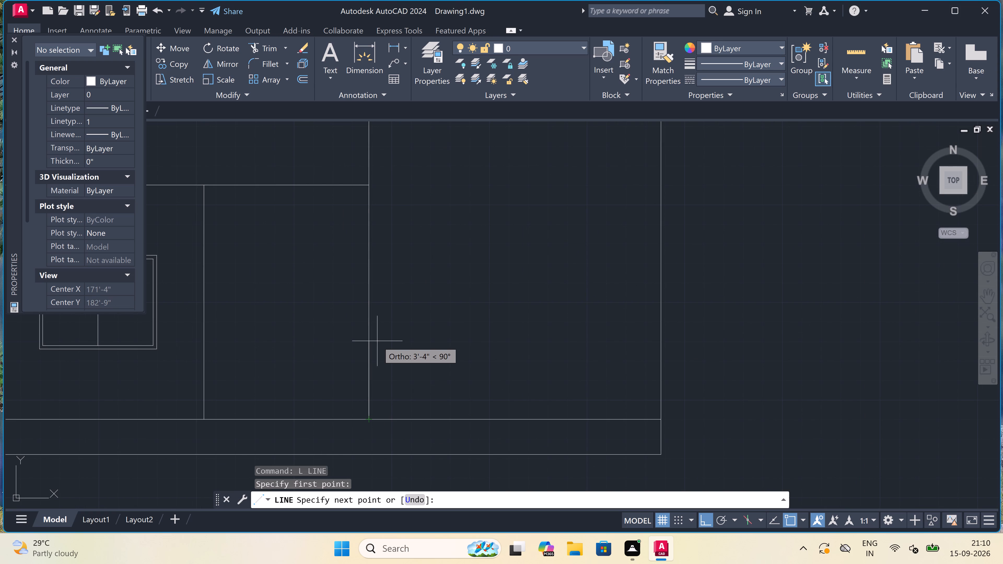
pyautogui.write('7"')
pyautogui.press('space')
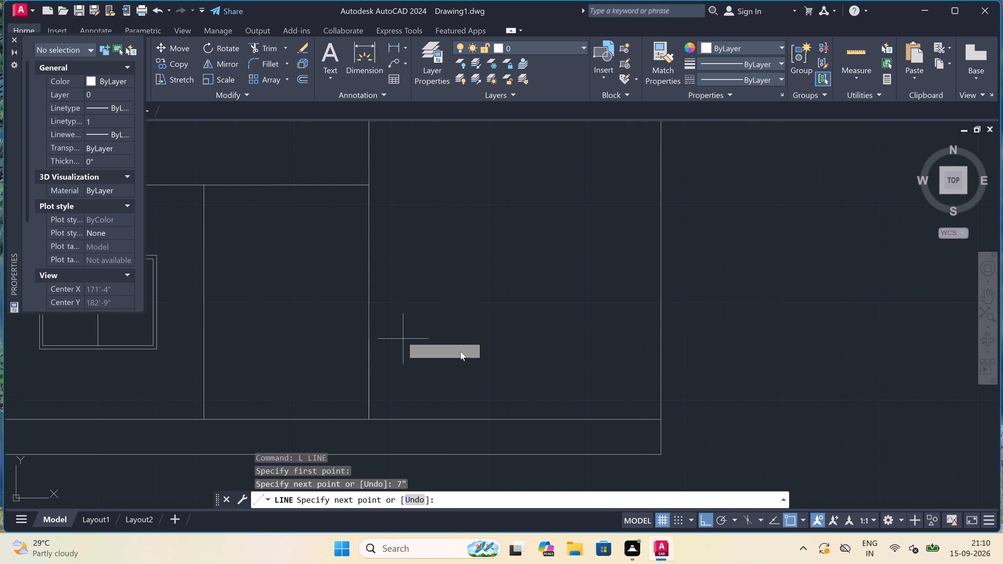
pyautogui.write("1'")
pyautogui.press('space')
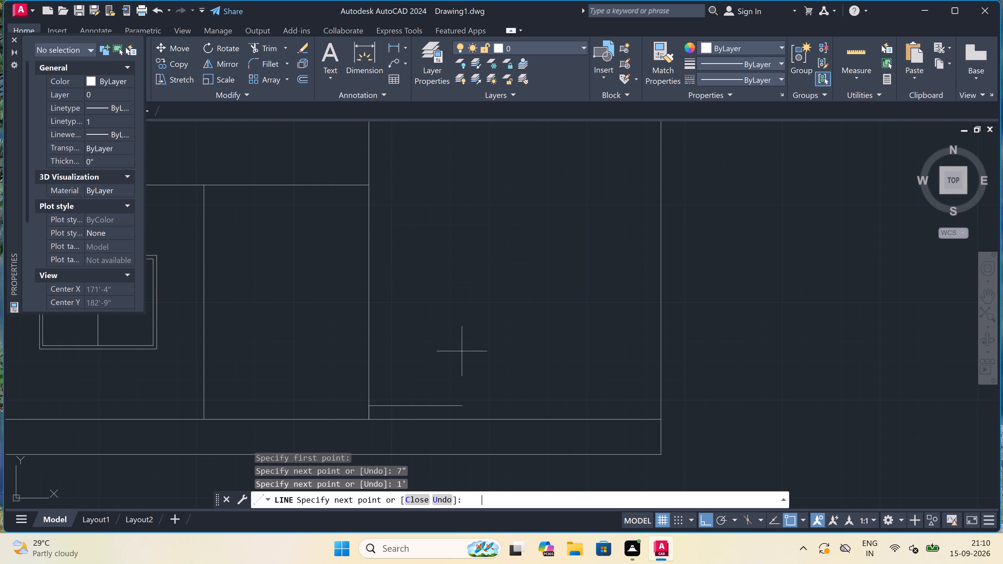
pyautogui.write('7"')
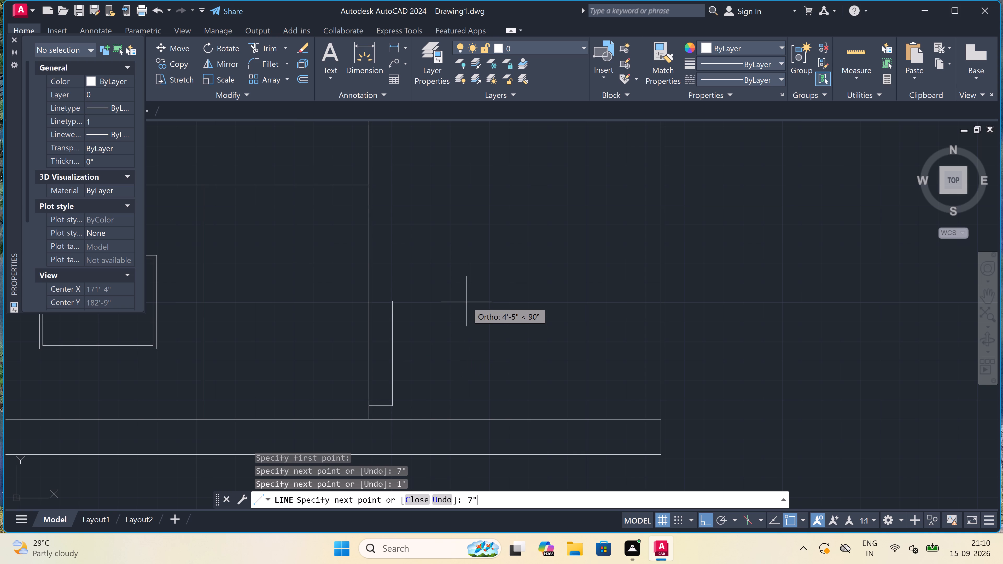
pyautogui.press('space')
pyautogui.write("1'")
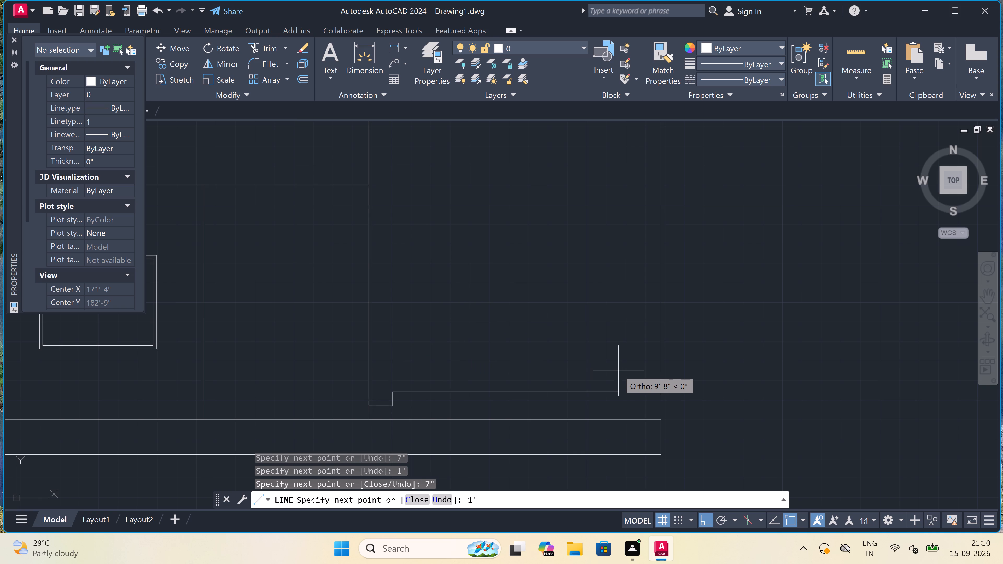
pyautogui.press('space')
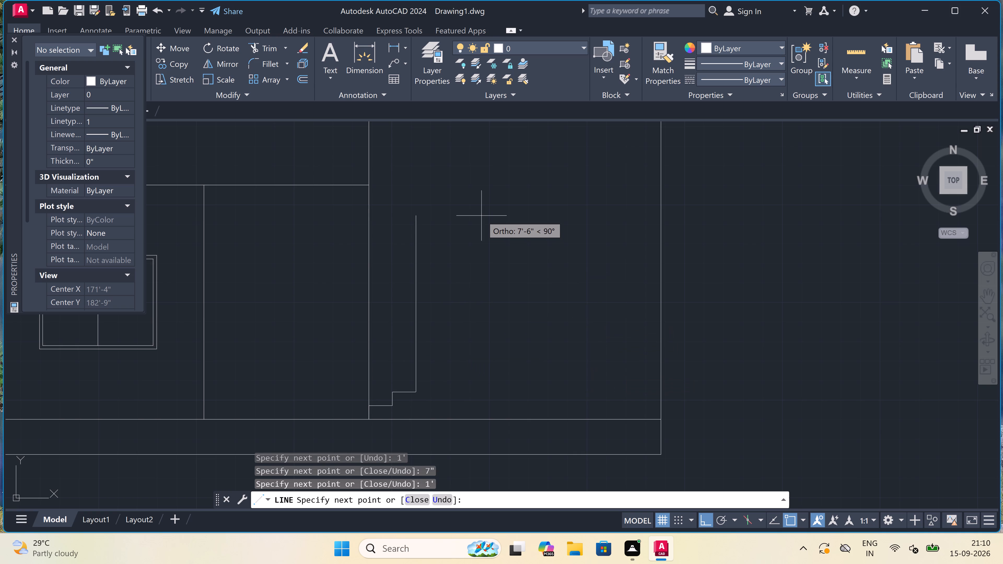
pyautogui.write('7"')
pyautogui.press('space')
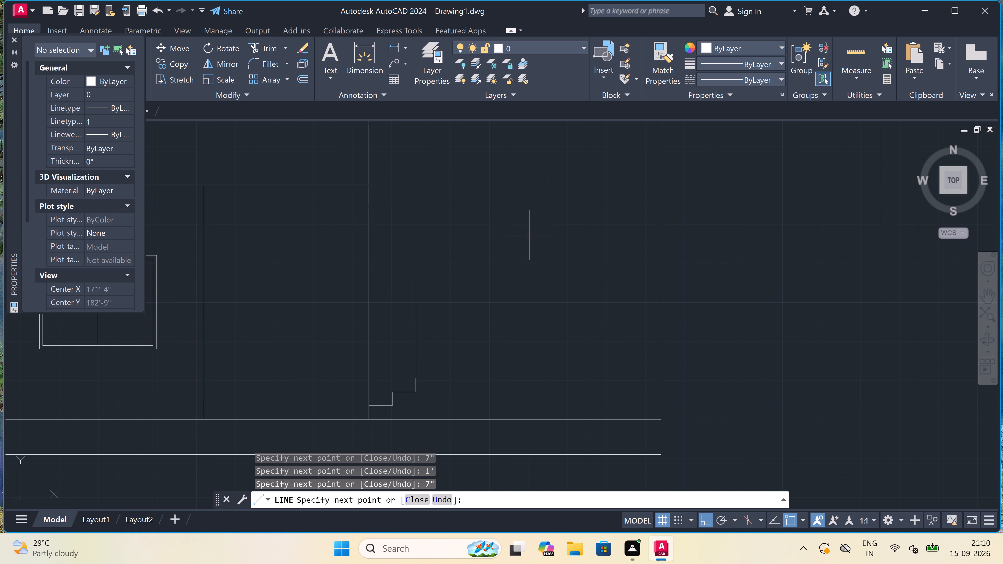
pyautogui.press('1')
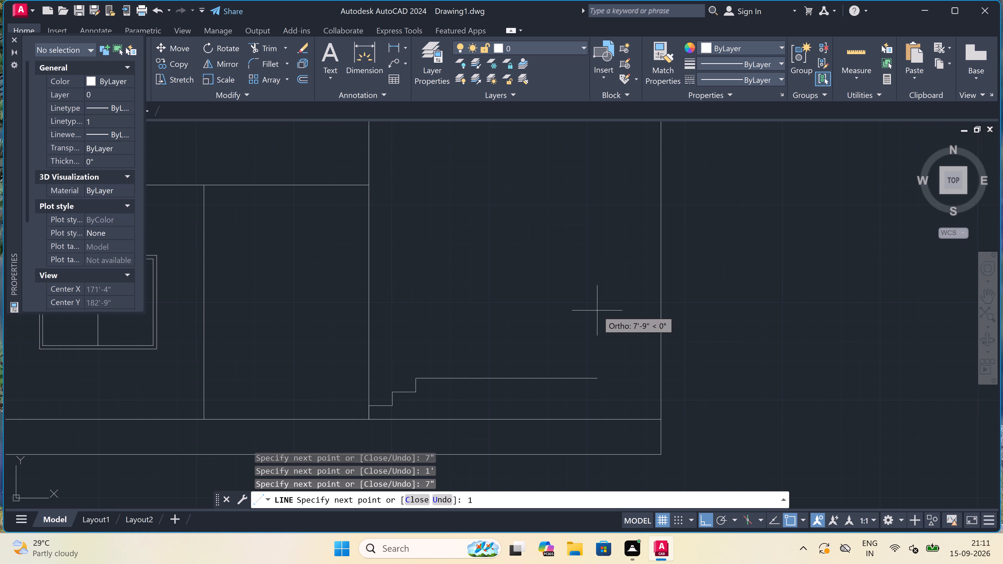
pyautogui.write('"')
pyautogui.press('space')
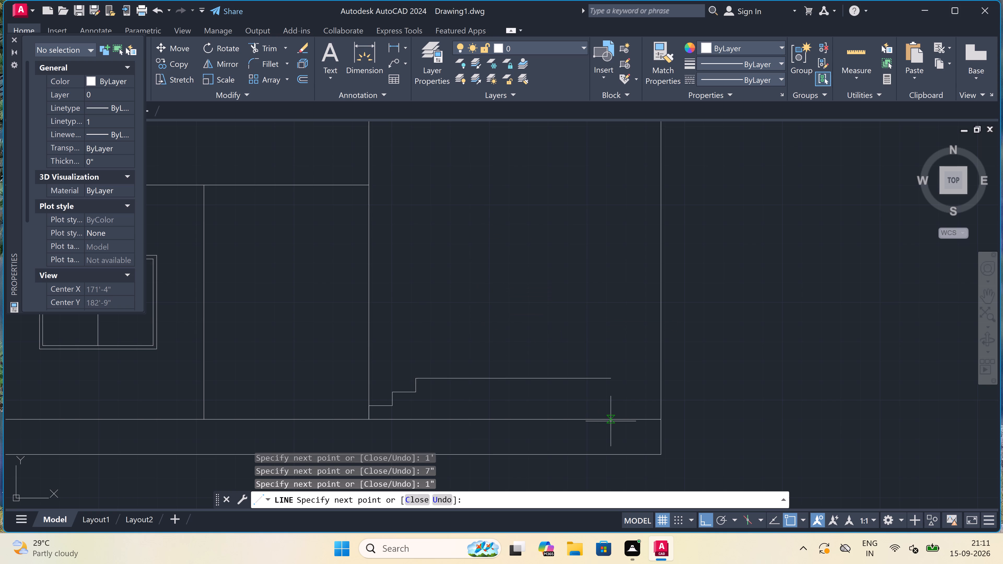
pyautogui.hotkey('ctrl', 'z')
# Continue the stair profile with a 1' tread, followed by two more steps of 7" rise and 1' tread.
pyautogui.write("1'")
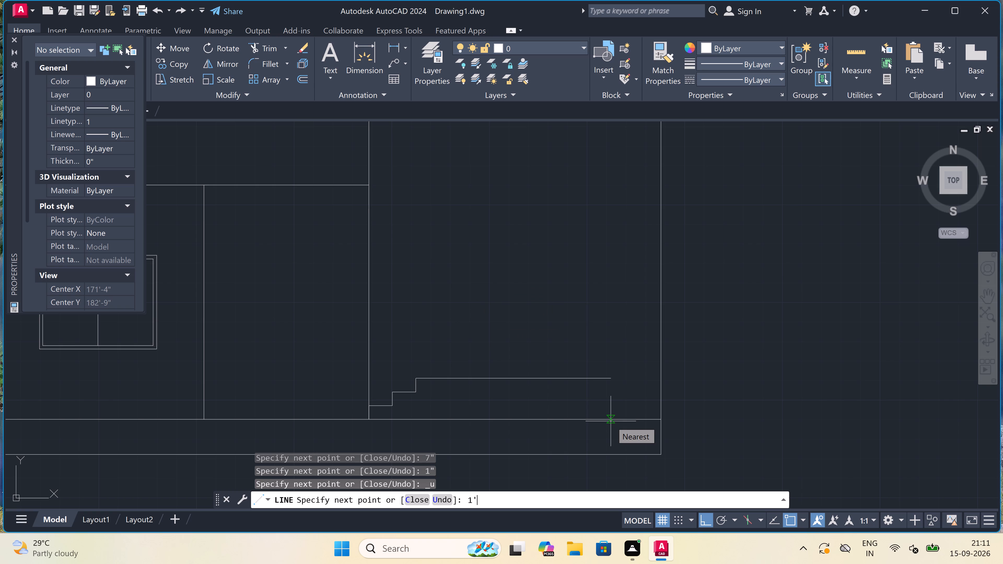
pyautogui.press('space')
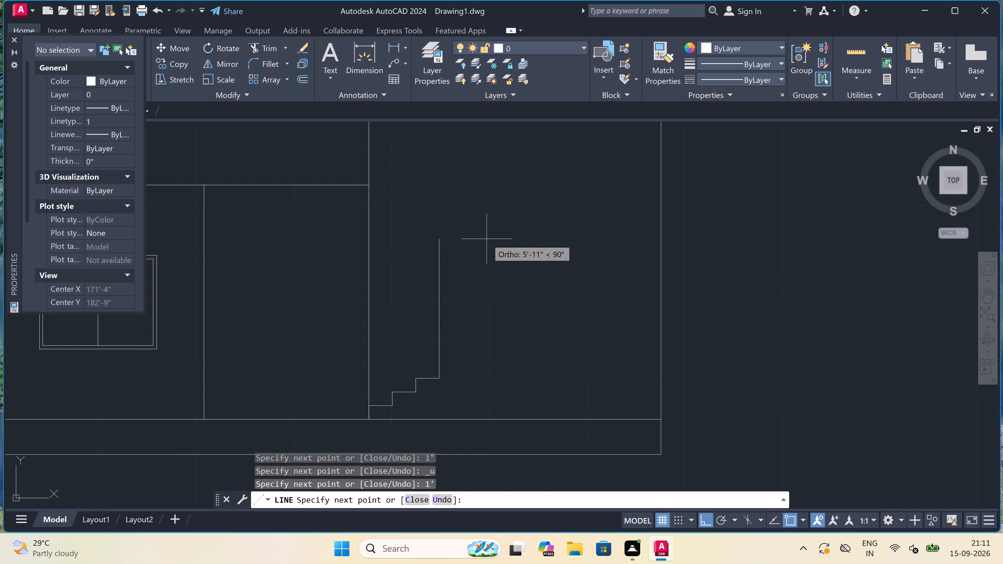
pyautogui.write('7"')
pyautogui.press('space')
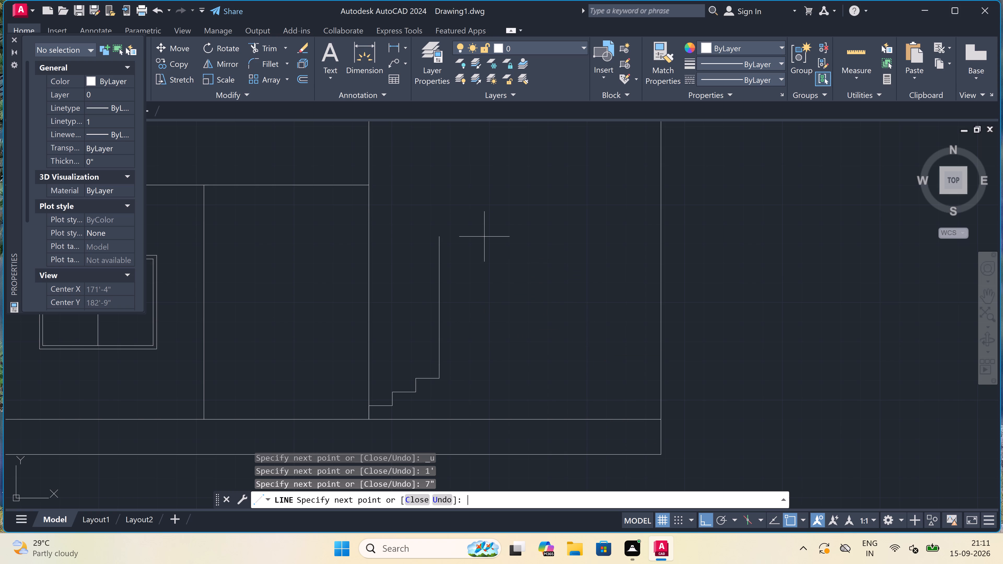
pyautogui.write("1'")
pyautogui.press('space')
pyautogui.write('7"')
pyautogui.press('space')
pyautogui.write("1'")
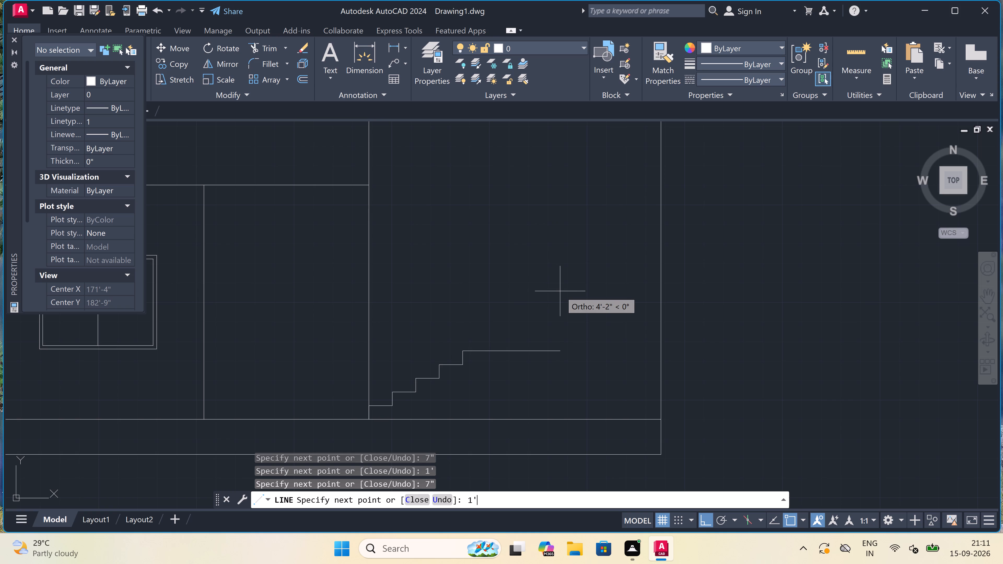
pyautogui.press('space')
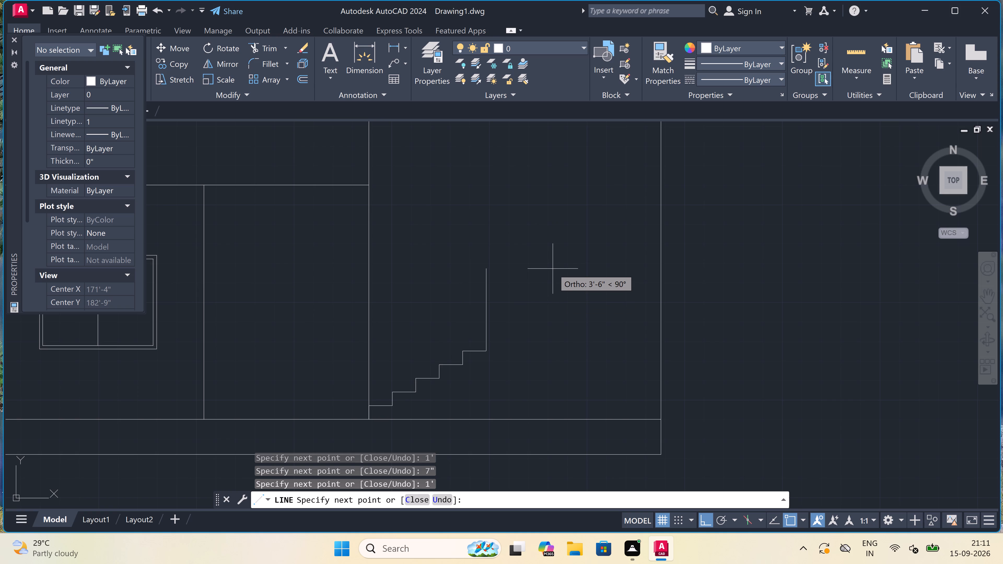
# Add three more steps to the ascending stair profile, each with a 7" riser and a 1' tread.
pyautogui.write('7"')
pyautogui.press('space')
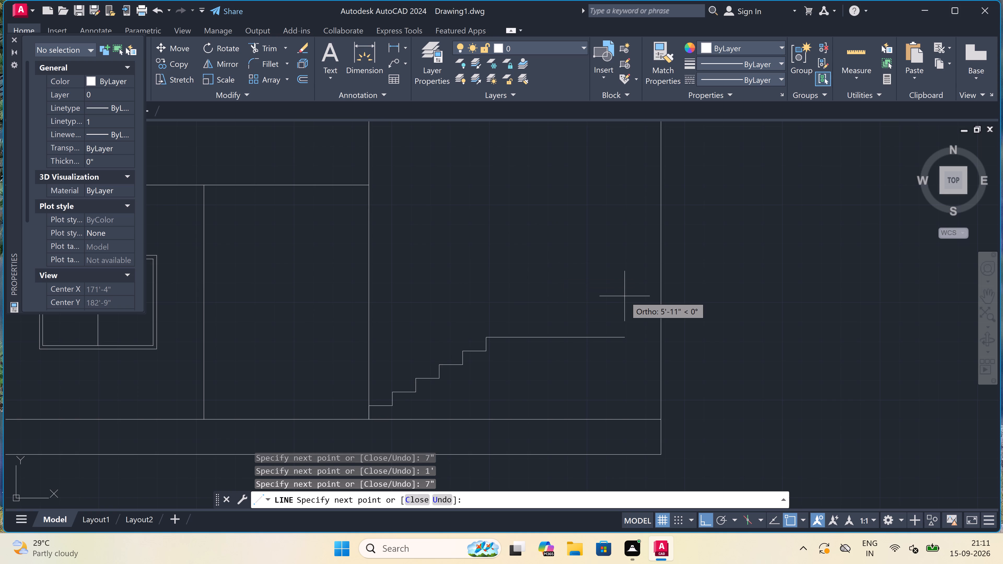
pyautogui.write("1'")
pyautogui.press('space')
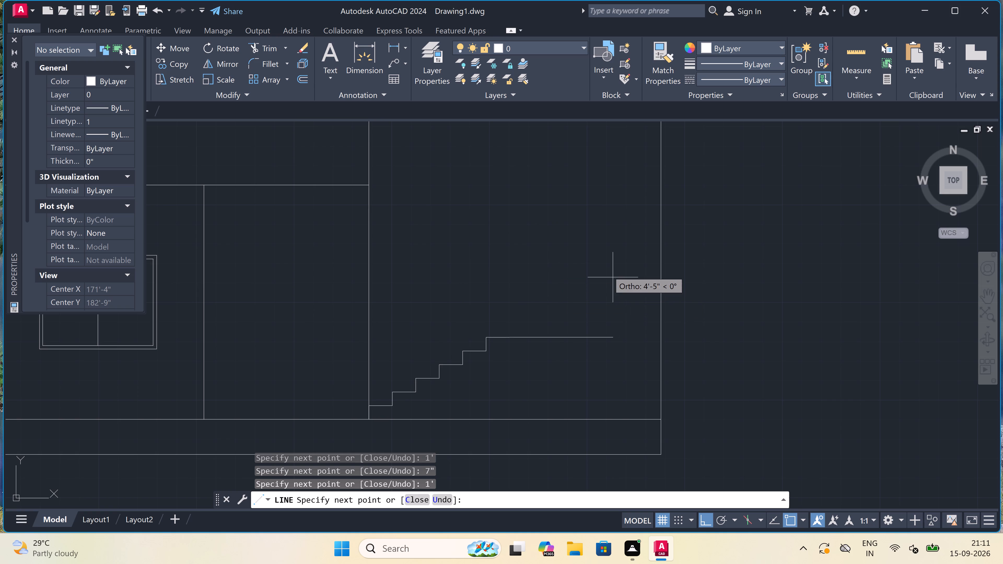
pyautogui.write('7"')
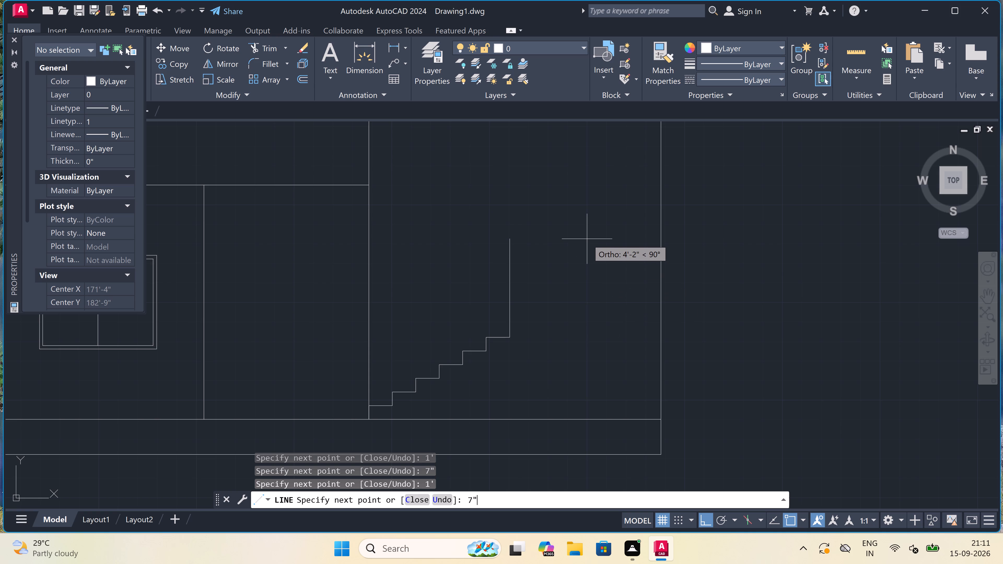
pyautogui.press('space')
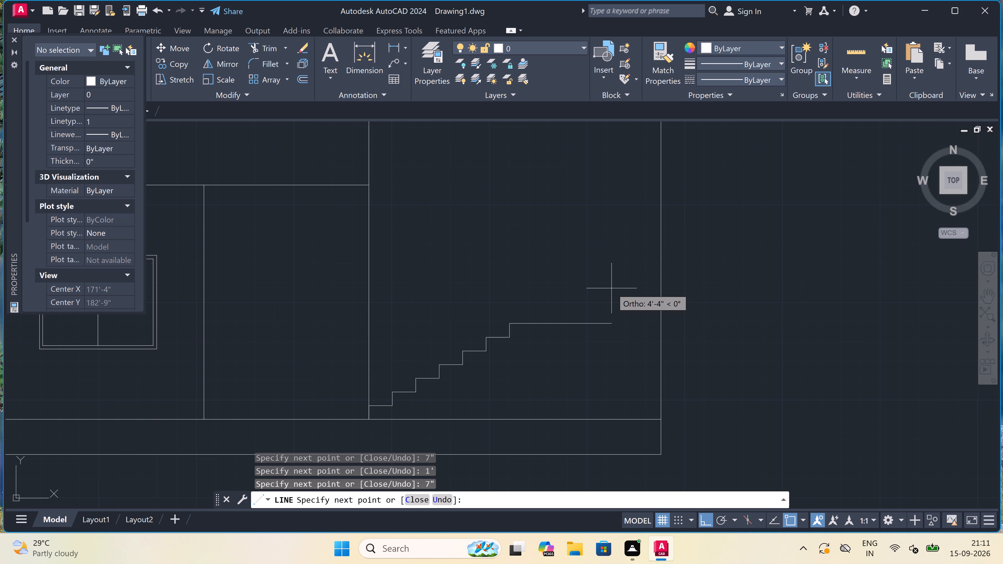
pyautogui.write("1'")
pyautogui.press('space')
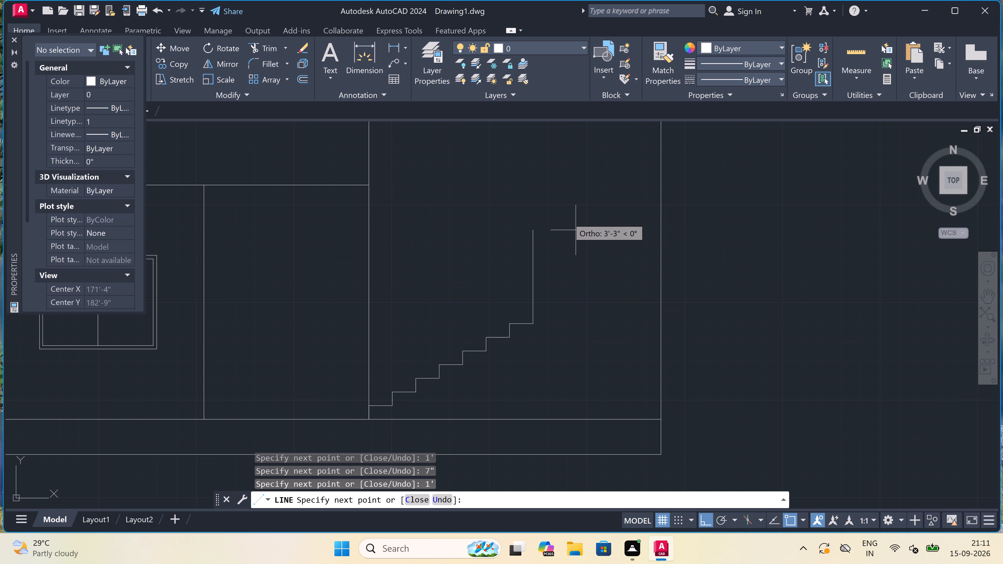
pyautogui.write('7"')
pyautogui.press('space')
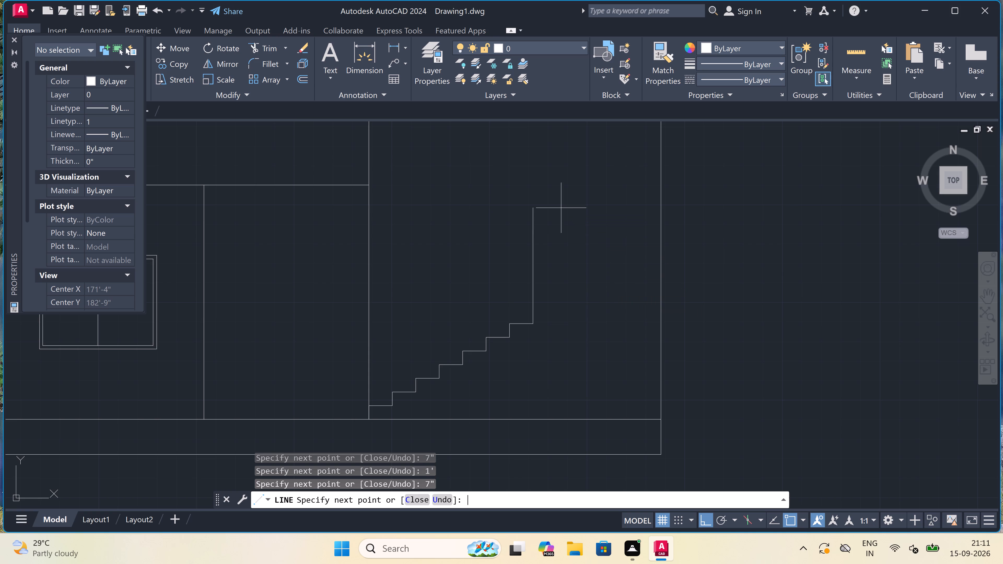
pyautogui.write("1'")
pyautogui.press('space')
# Add two more 7" by 1' steps and a final 7" riser, and run the landing line horizontally to the view's right edge line.
pyautogui.write('7"')
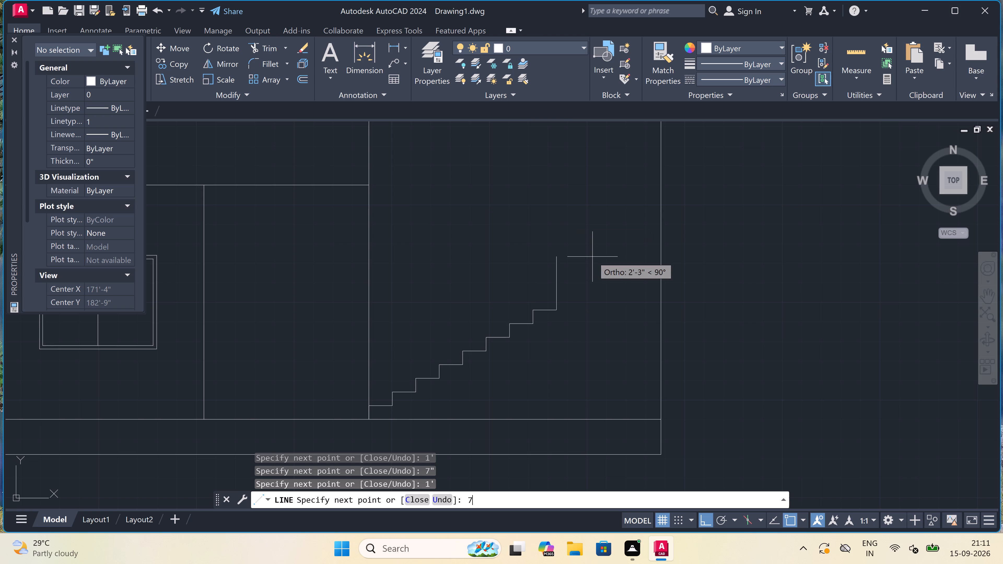
pyautogui.press('space')
pyautogui.write("1'")
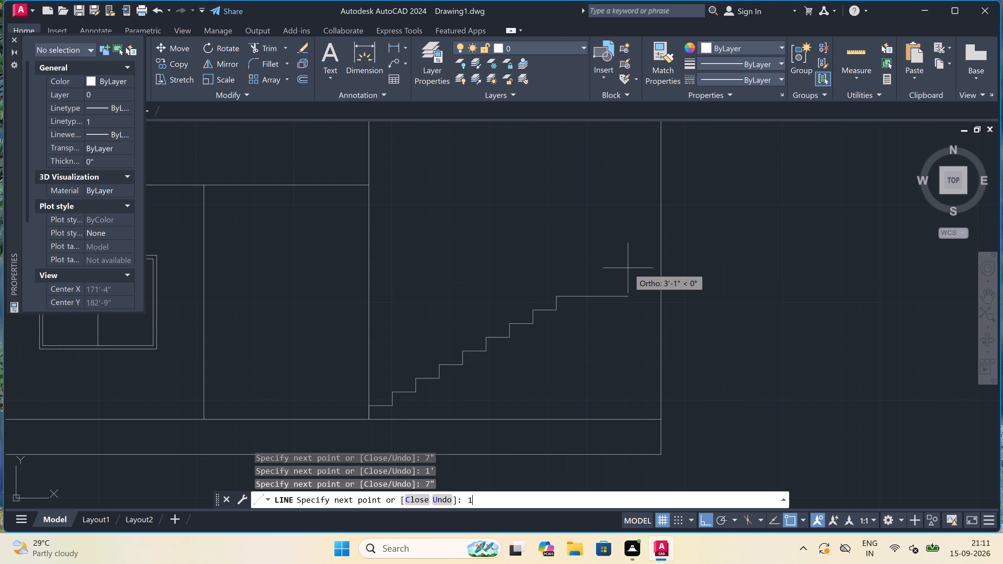
pyautogui.press('space')
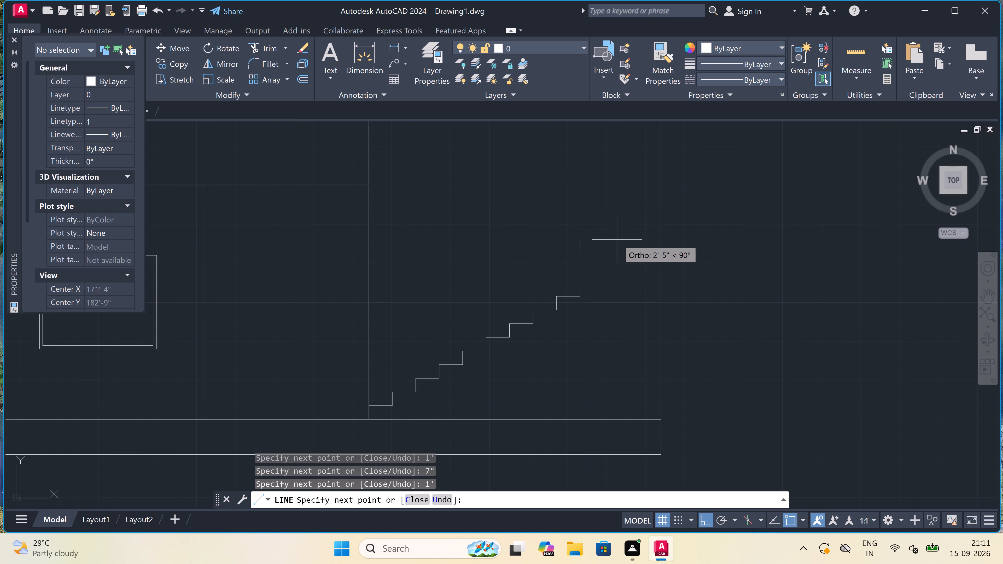
pyautogui.write('7"')
pyautogui.press('space')
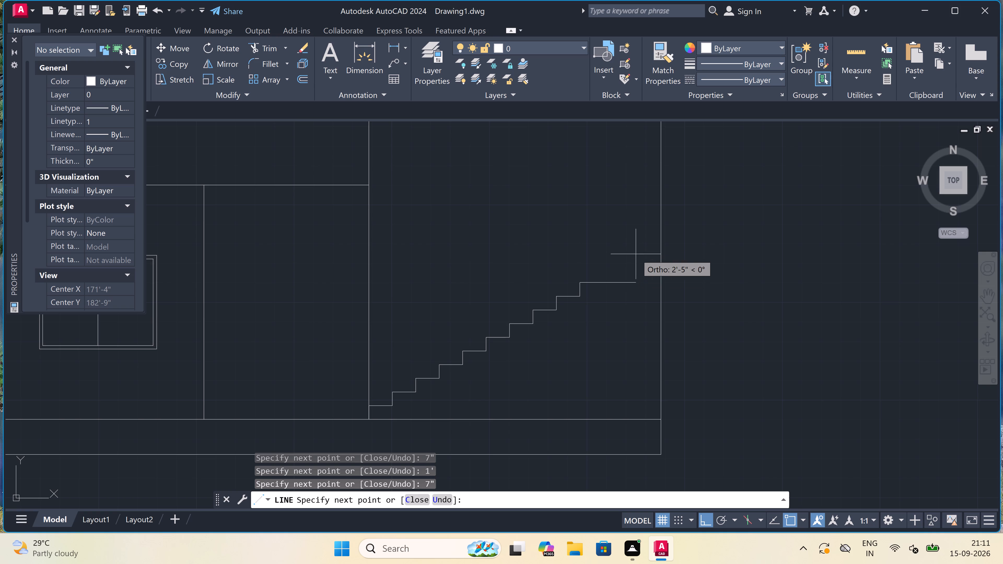
pyautogui.write("1'")
pyautogui.press('space')
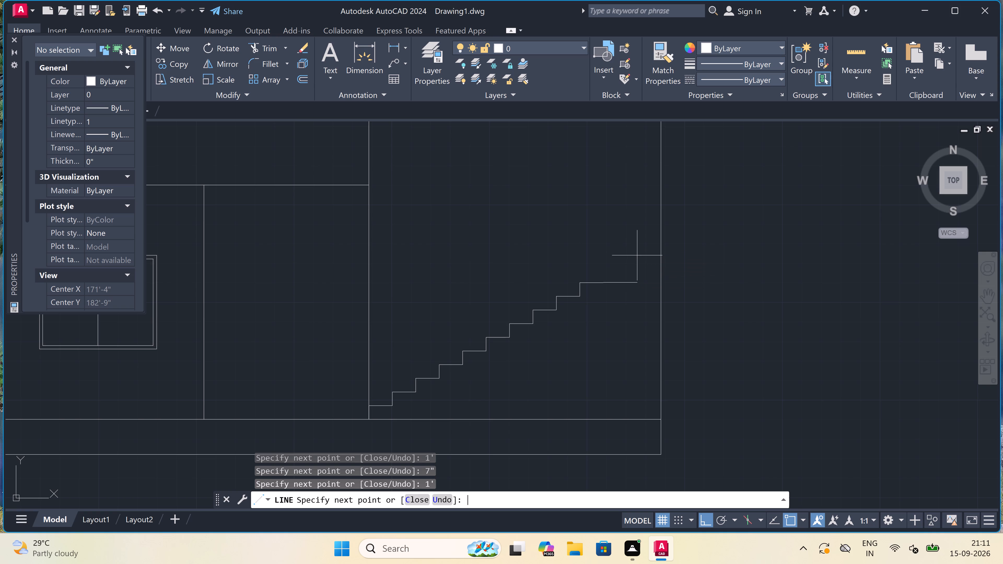
pyautogui.write('7"')
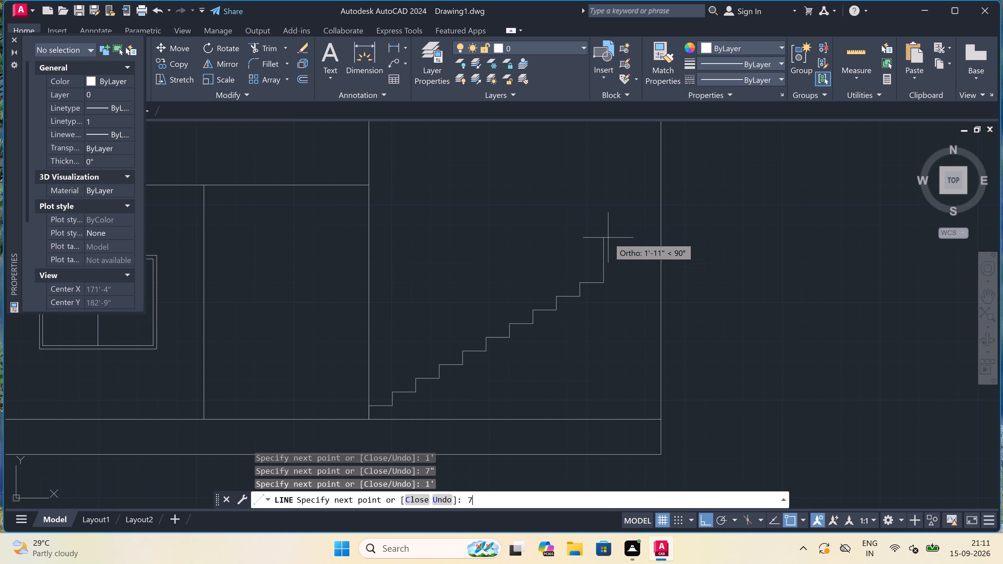
pyautogui.press('space')
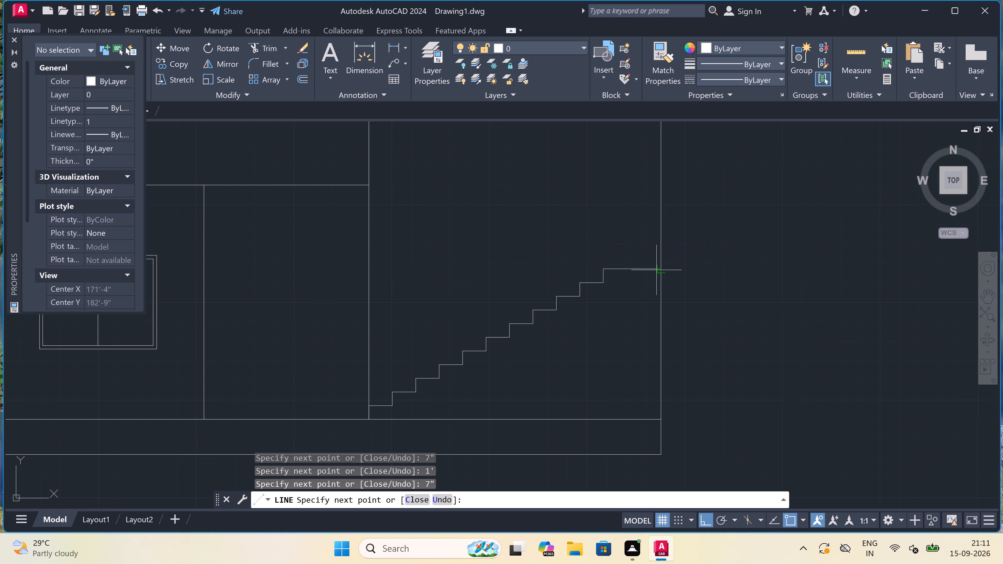
pyautogui.click(658, 269)
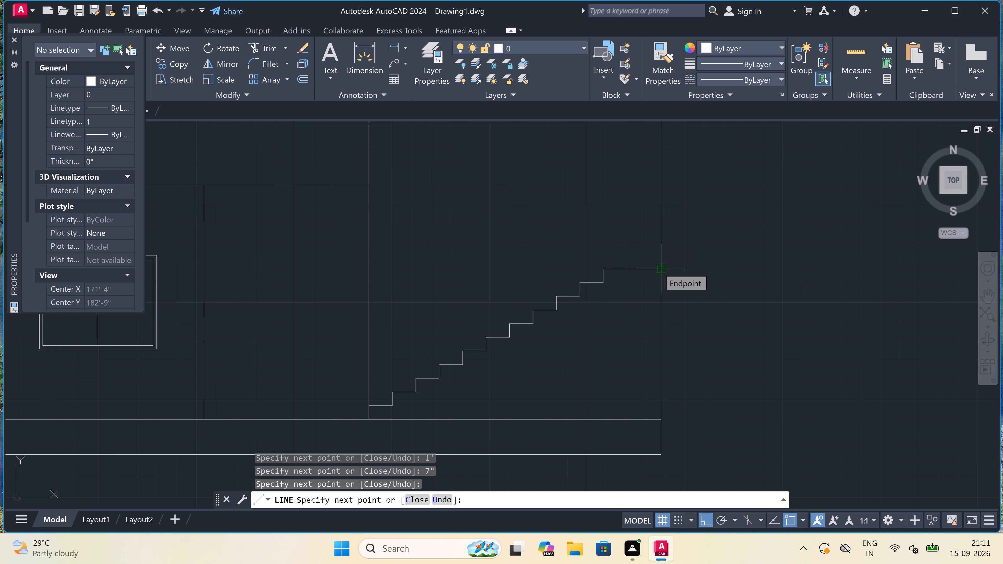
# Start the upper return flight at the landing's stair-side end with a 7" riser and a 1' tread back toward the inner wall line.
pyautogui.press('Escape')
pyautogui.scroll(-2, 658, 268)
pyautogui.scroll(3, 655, 255)
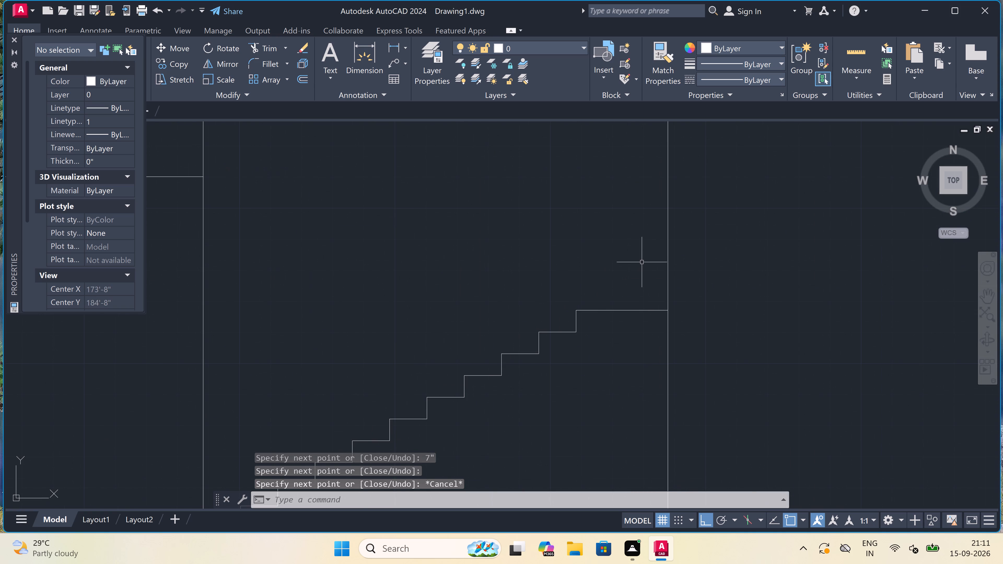
pyautogui.press('space')
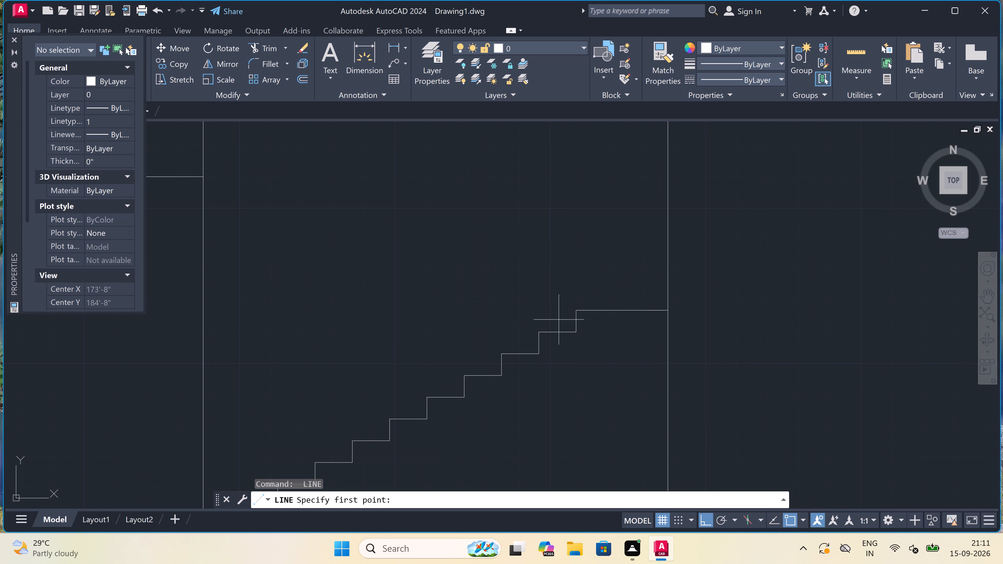
pyautogui.moveTo(577, 309); pyautogui.dragTo(578, 306)
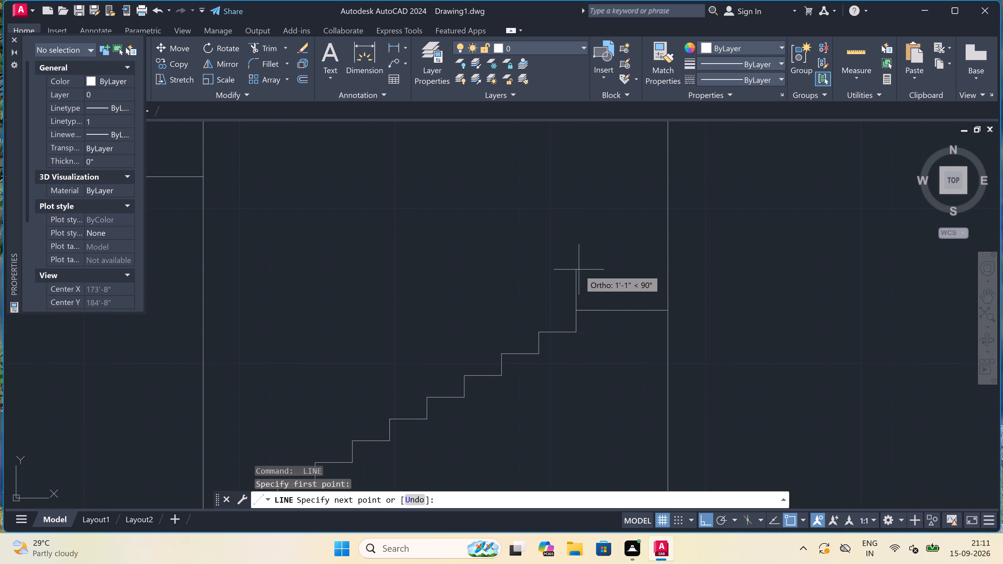
pyautogui.write('9"')
pyautogui.press('BackSpace')
pyautogui.press('BackSpace')
pyautogui.write('7"')
pyautogui.press('space')
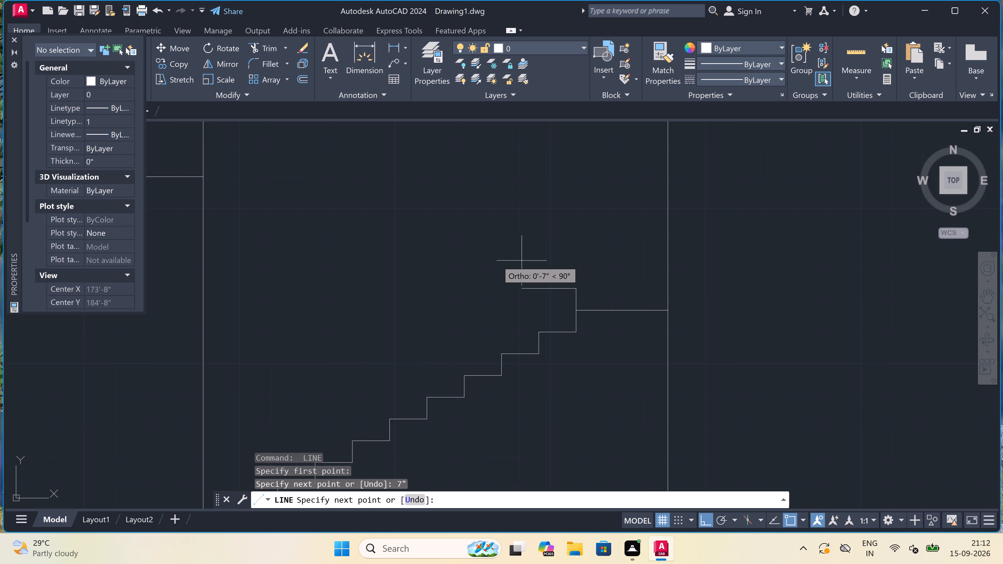
pyautogui.write("1'")
pyautogui.press('space')
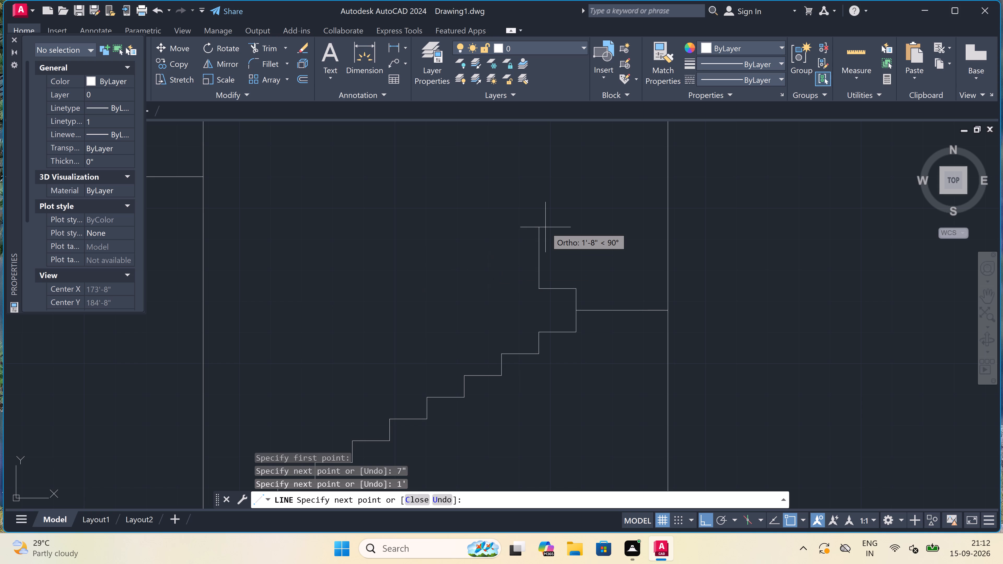
# Continue the upper flight with two more steps, each a 7" riser and a 1' tread toward the inner wall line.
pyautogui.press('7')
pyautogui.hotkey('shift', '"')
pyautogui.press('space')
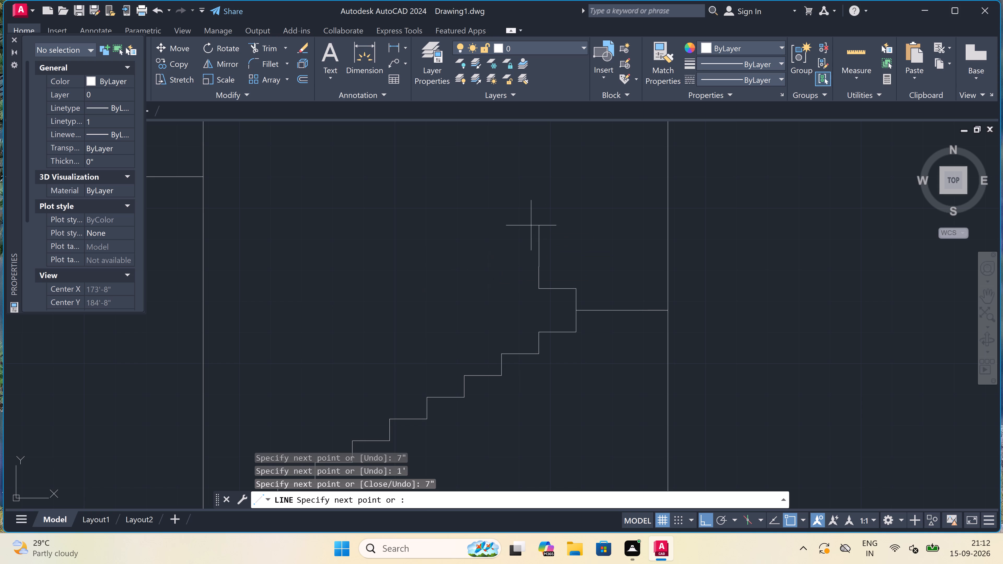
pyautogui.write("1'")
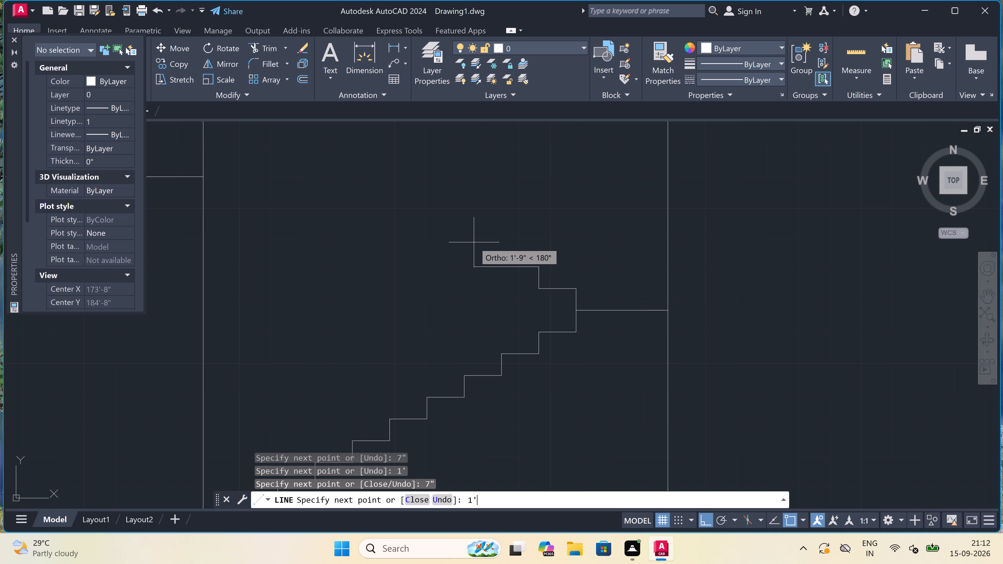
pyautogui.press('space')
pyautogui.press('7')
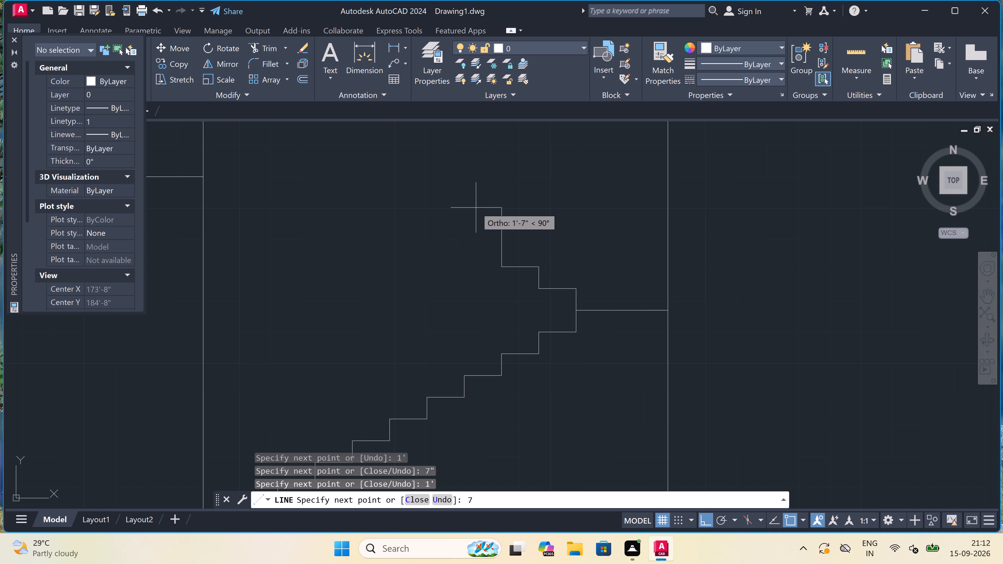
pyautogui.write('"')
pyautogui.press('space')
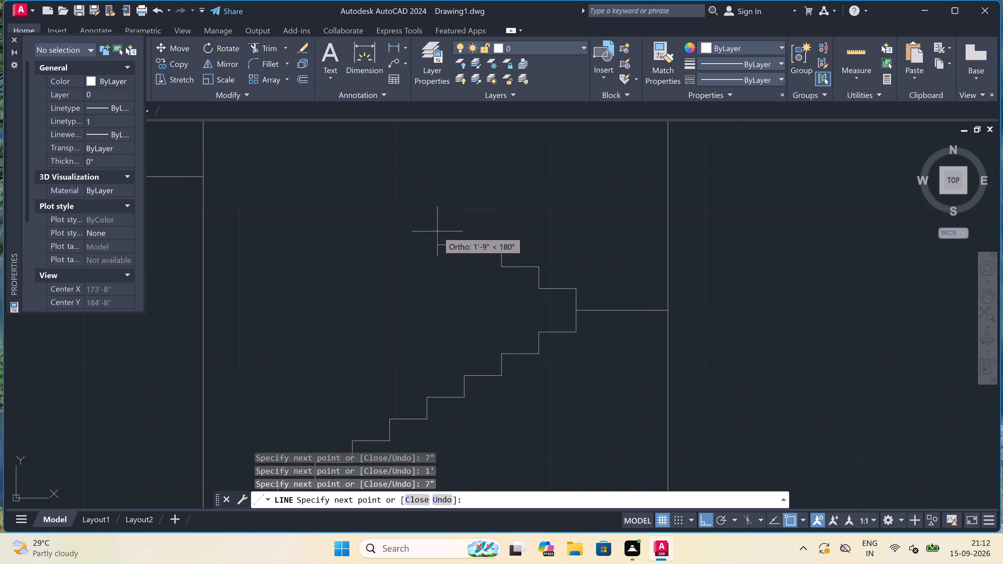
pyautogui.write("1'")
pyautogui.press('space')
# Add two further steps to the upper flight, each with a 7" riser and a 1' tread.
pyautogui.press('7')
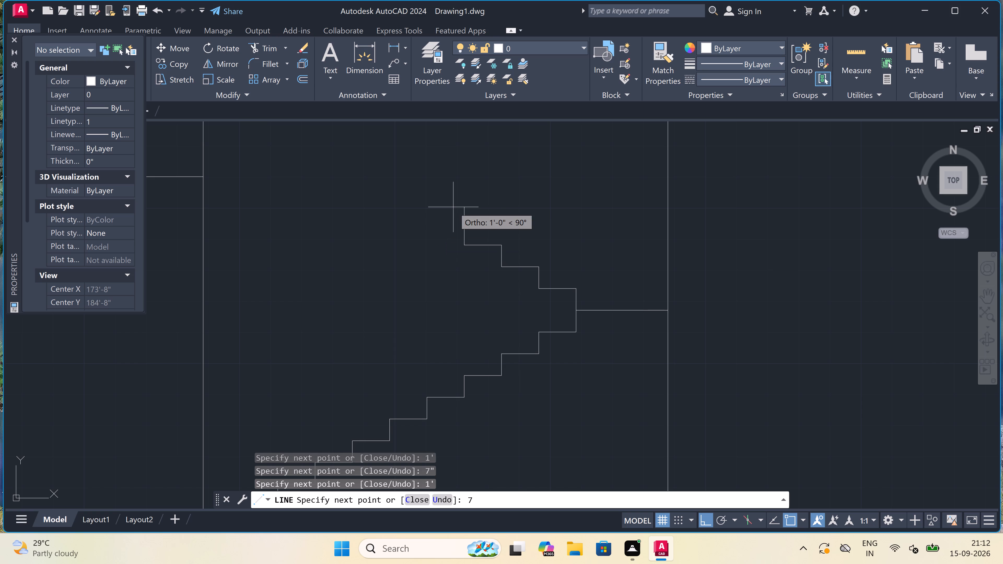
pyautogui.hotkey('shift', '"')
pyautogui.press('space')
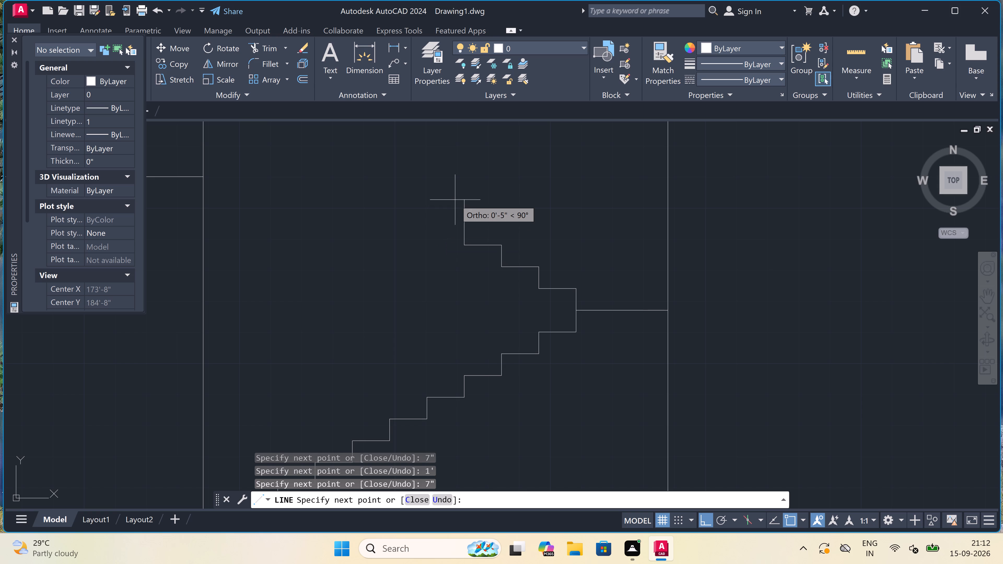
pyautogui.press('1')
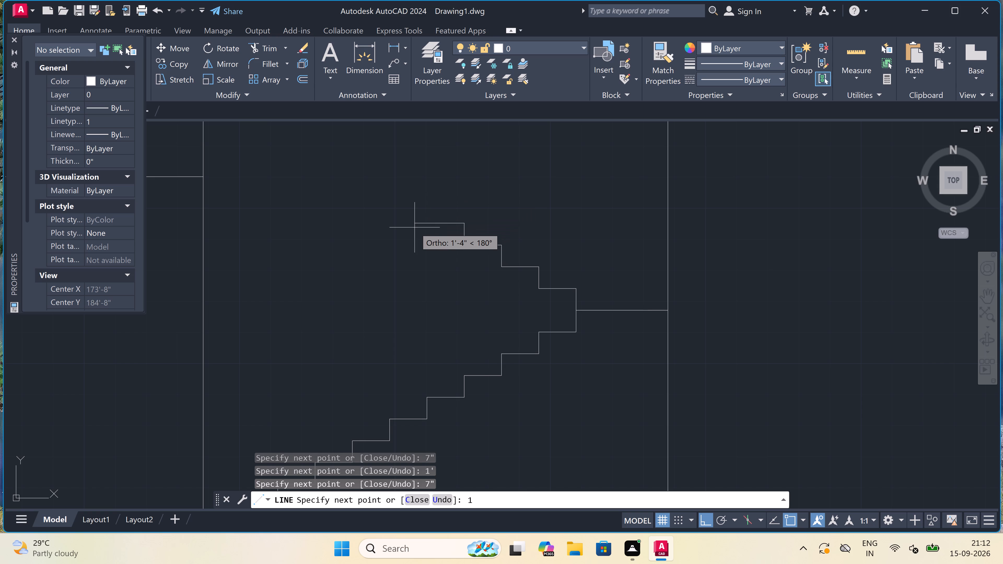
pyautogui.press("'")
pyautogui.press('space')
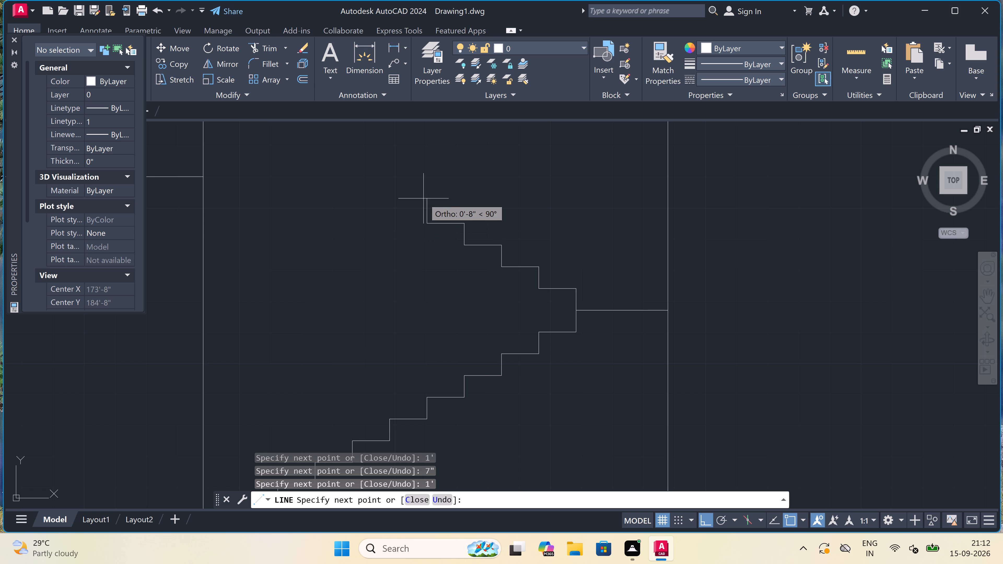
pyautogui.press('7')
pyautogui.write('"')
pyautogui.press('space')
pyautogui.press('1')
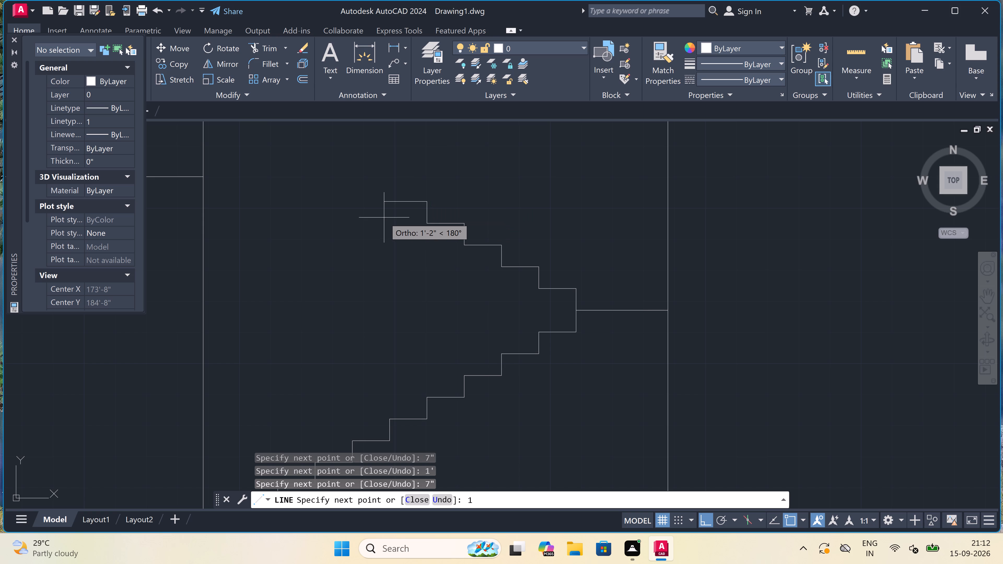
pyautogui.write("'")
pyautogui.press('space')
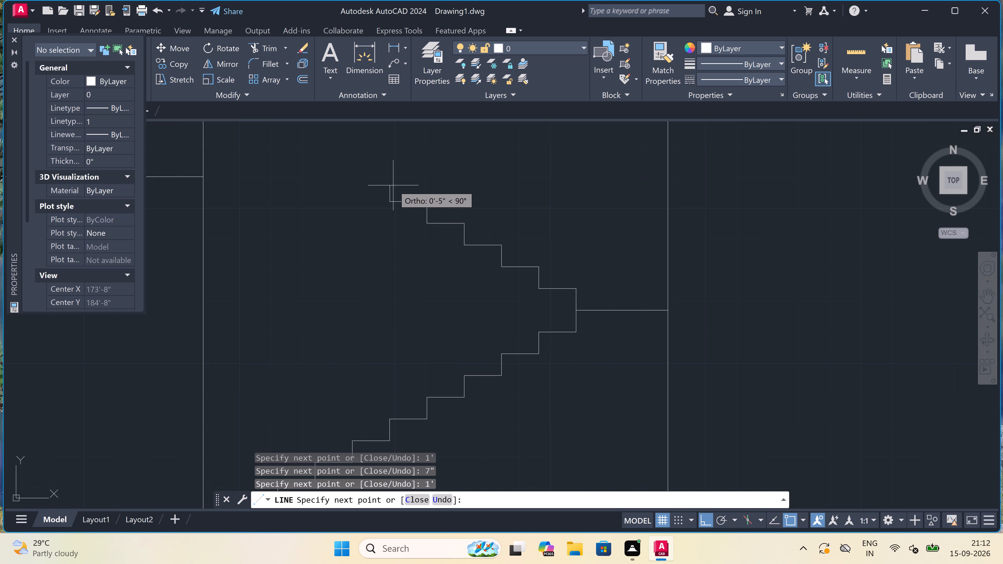
# Extend the upper flight by another two steps of 7" rise and 1' tread toward the inner wall line.
pyautogui.press('7')
pyautogui.hotkey('shift', '"')
pyautogui.press('space')
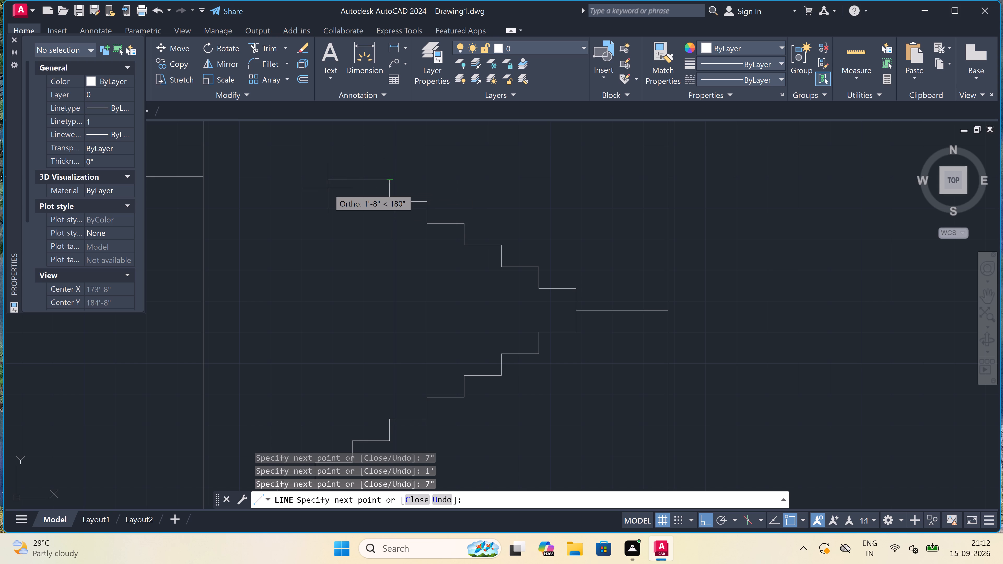
pyautogui.write("1'")
pyautogui.press('space')
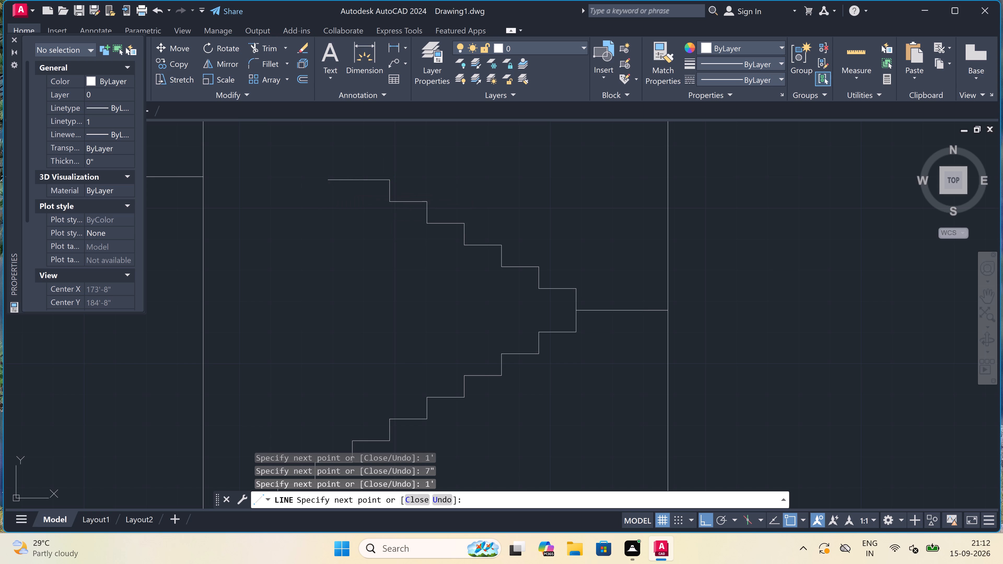
pyautogui.scroll(-5, 344, 162)
pyautogui.scroll(4, 342, 157)
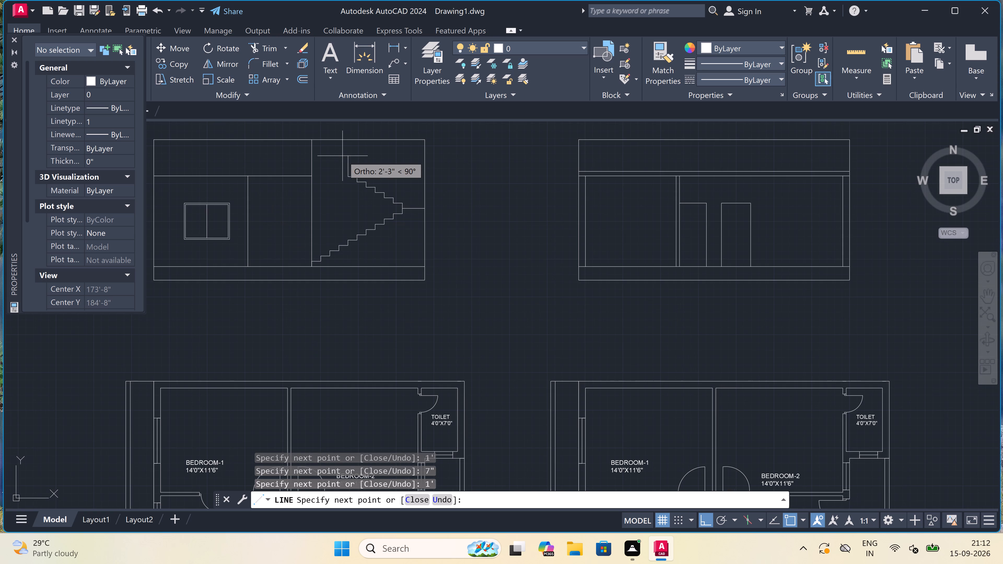
pyautogui.scroll(2, 342, 156)
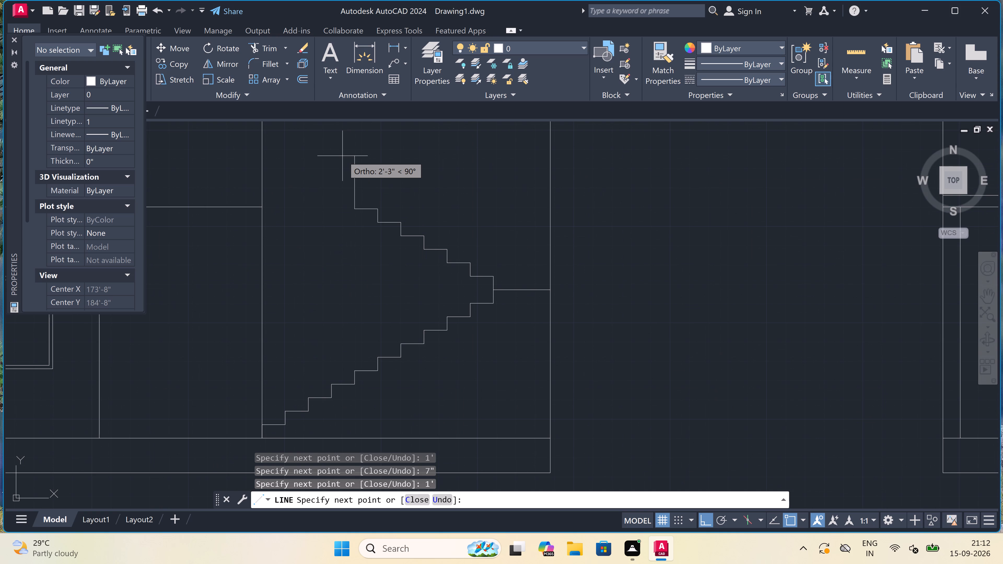
pyautogui.scroll(1, 342, 156)
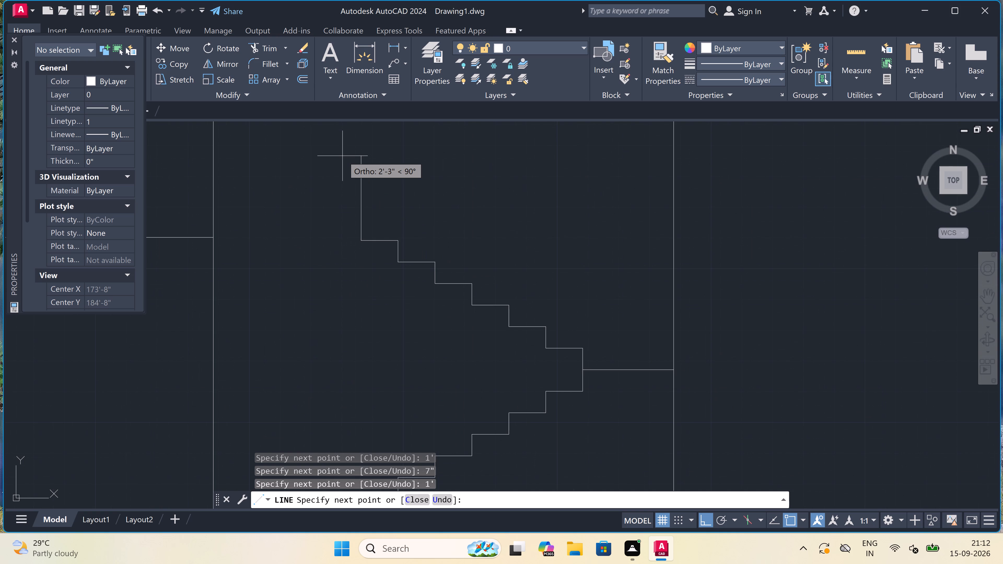
pyautogui.press('7')
pyautogui.hotkey('shift', '"')
pyautogui.press('space')
pyautogui.press('1')
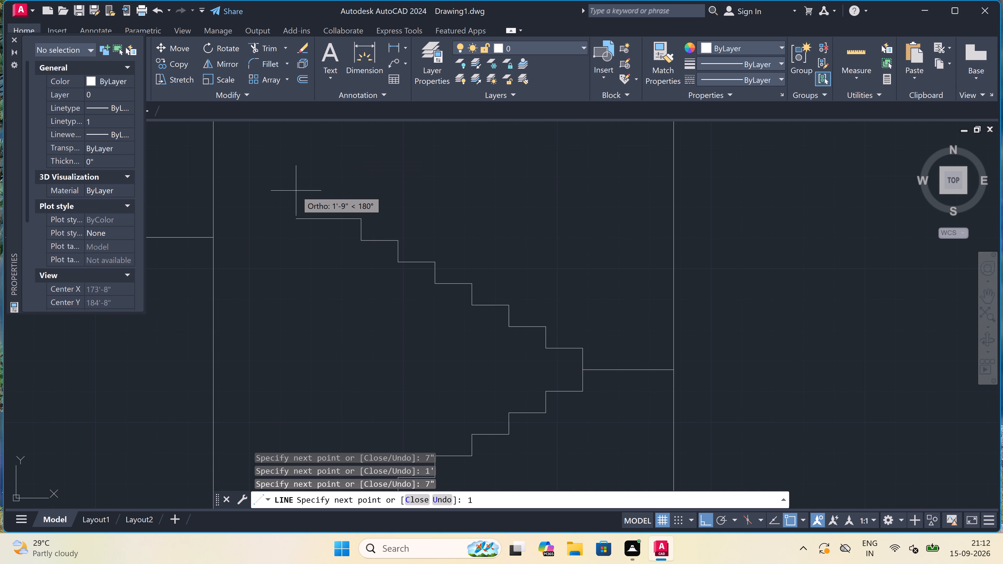
pyautogui.press("'")
pyautogui.press('space')
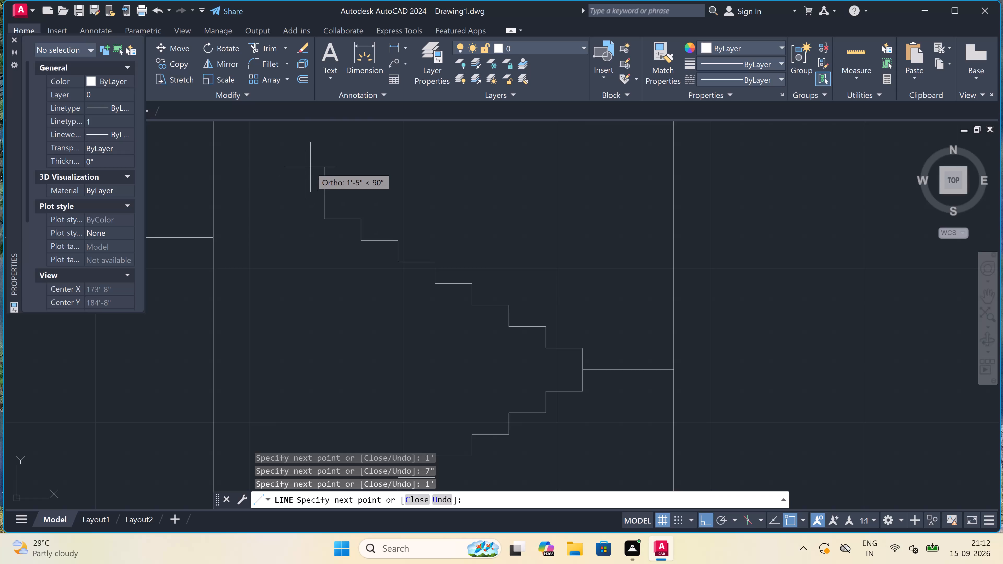
# Extend the upper flight by two more steps, each with a 7" riser and a 1' tread toward the inner wall line.
pyautogui.press('7')
pyautogui.write('"')
pyautogui.press('space')
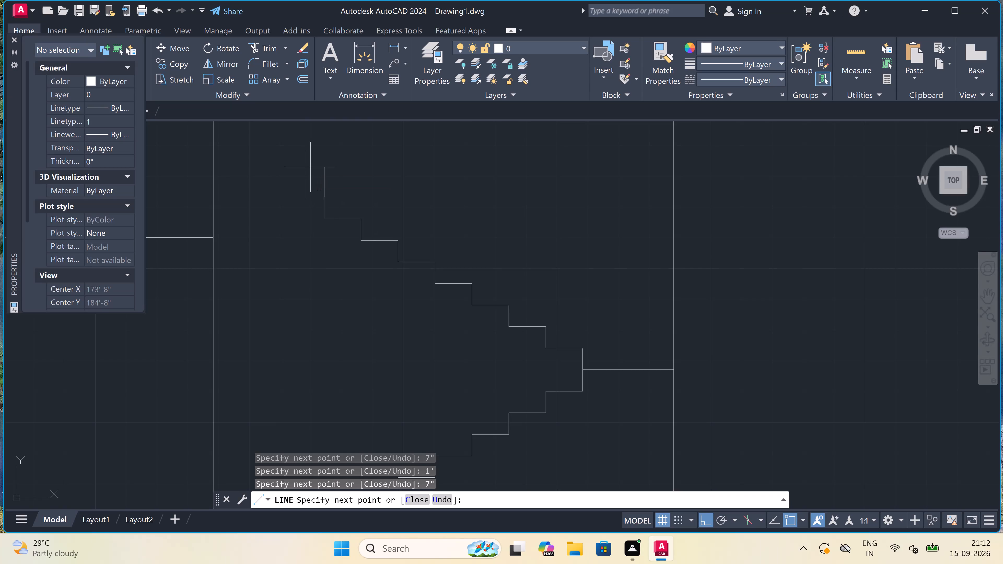
pyautogui.press('1')
pyautogui.press("'")
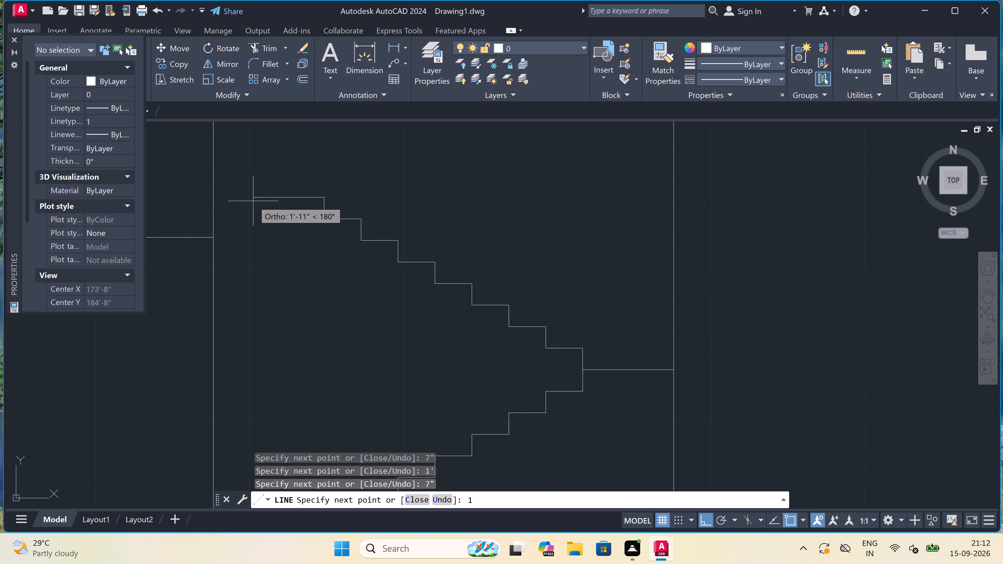
pyautogui.press('space')
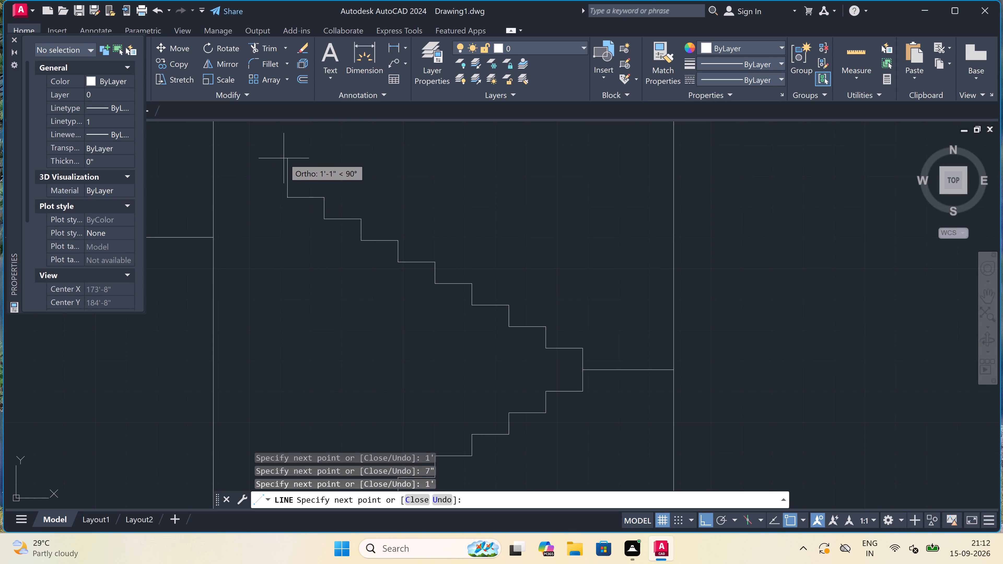
pyautogui.scroll(-4, 284, 158)
pyautogui.scroll(3, 276, 152)
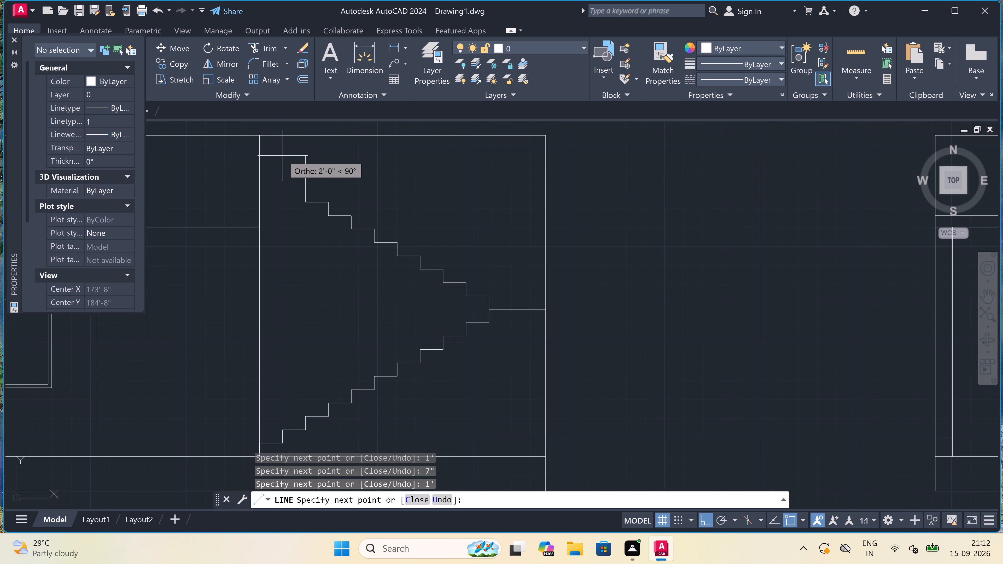
pyautogui.scroll(2, 283, 156)
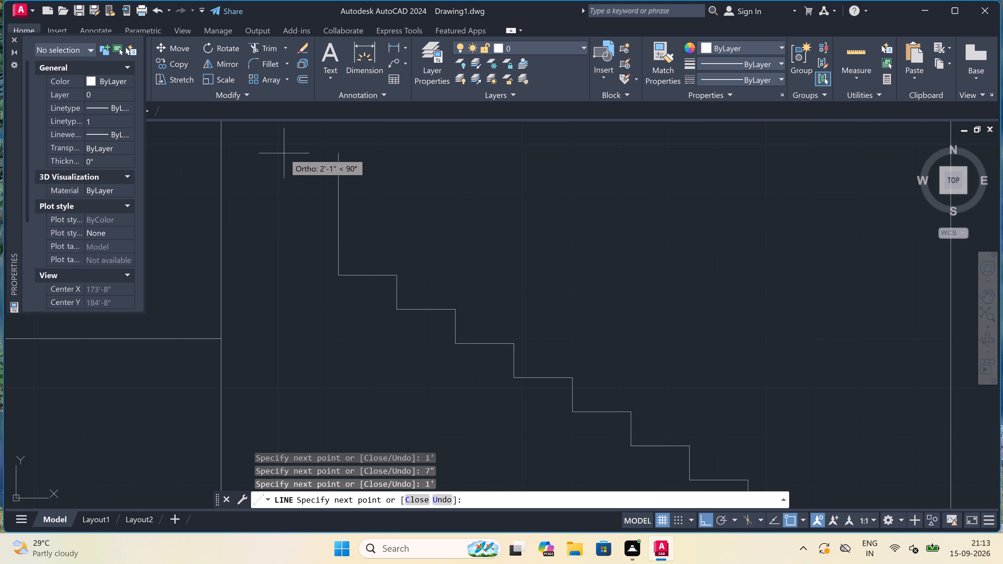
pyautogui.write('7"')
pyautogui.press('space')
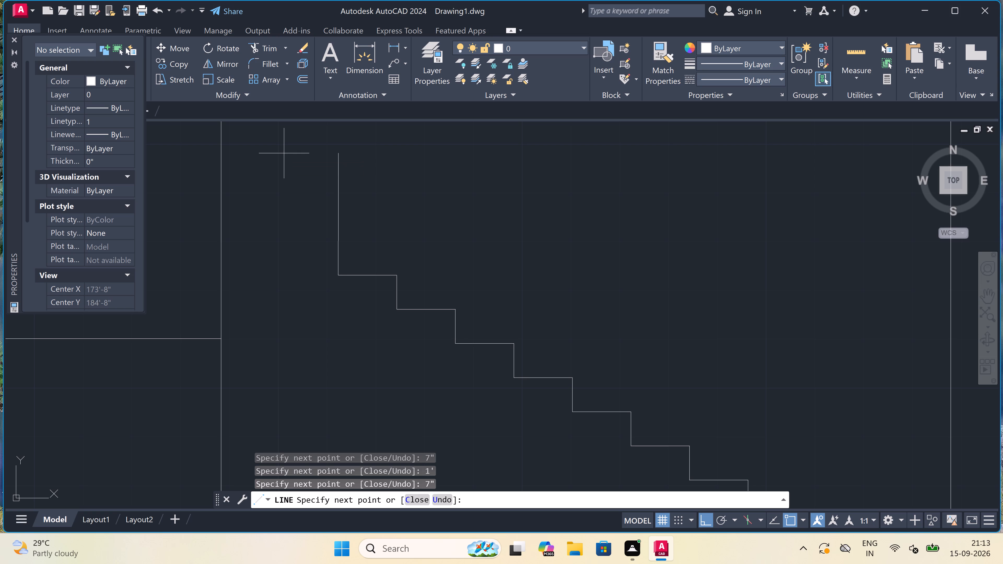
pyautogui.press('1')
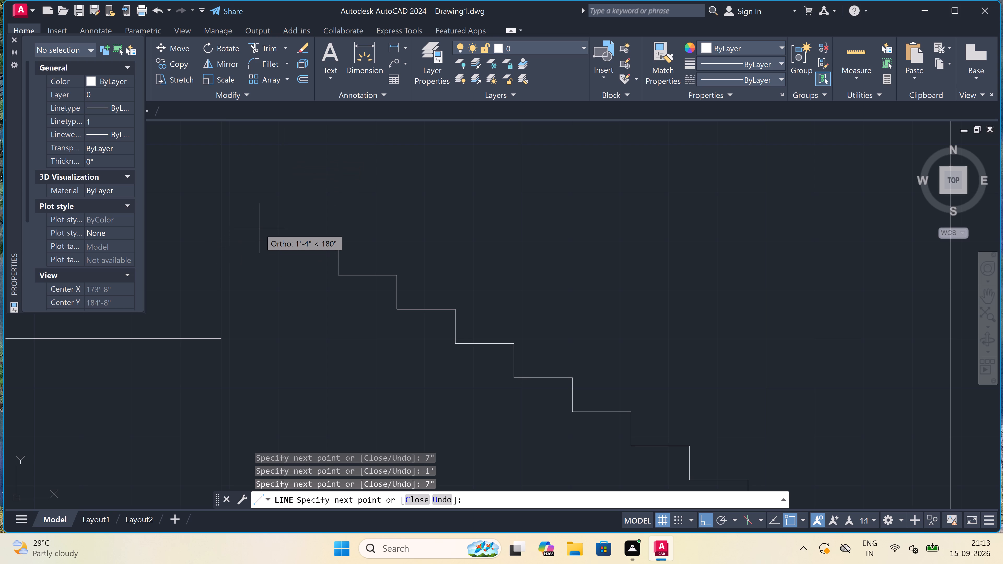
pyautogui.press("'")
pyautogui.press('space')
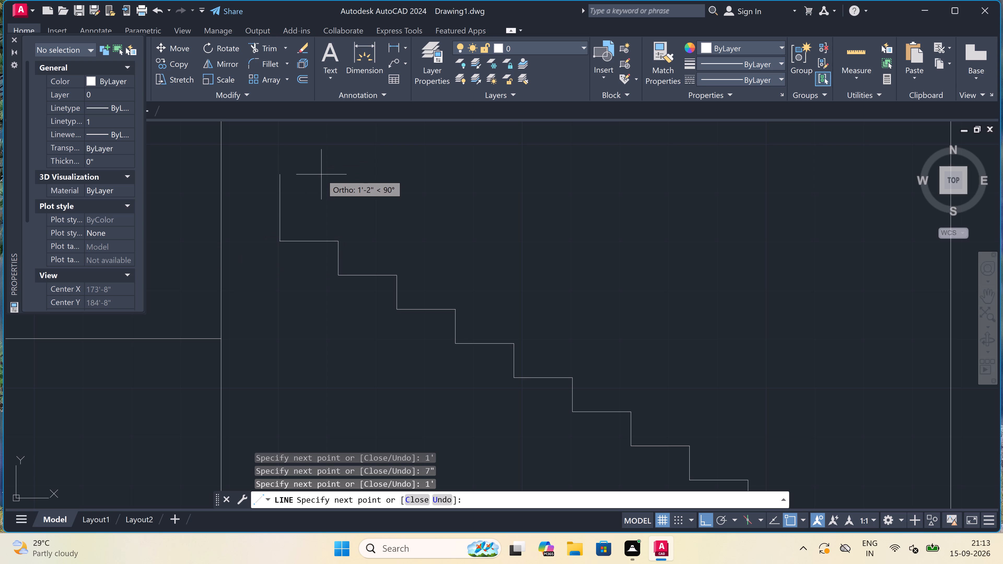
# Finish the upper flight with a last 7" riser and a top tread ending on the inner wall line.
pyautogui.write('7"')
pyautogui.press('space')
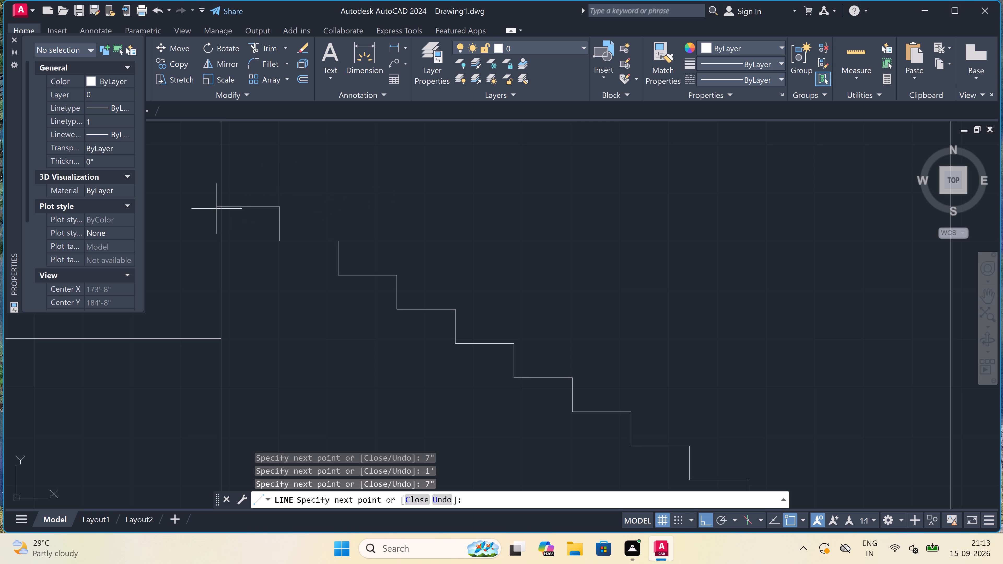
pyautogui.click(219, 204)
pyautogui.press('Escape')
# Draw a 1' line along the landing from its stair-side end toward the outer wall.
pyautogui.scroll(-5, 299, 184)
pyautogui.scroll(2, 300, 171)
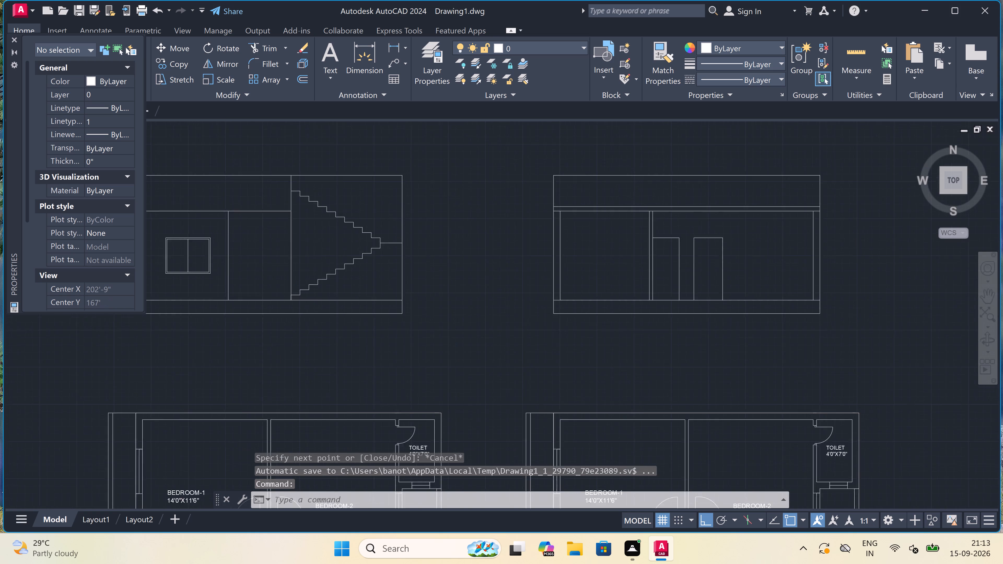
pyautogui.scroll(-2, 301, 170)
pyautogui.scroll(2, 307, 220)
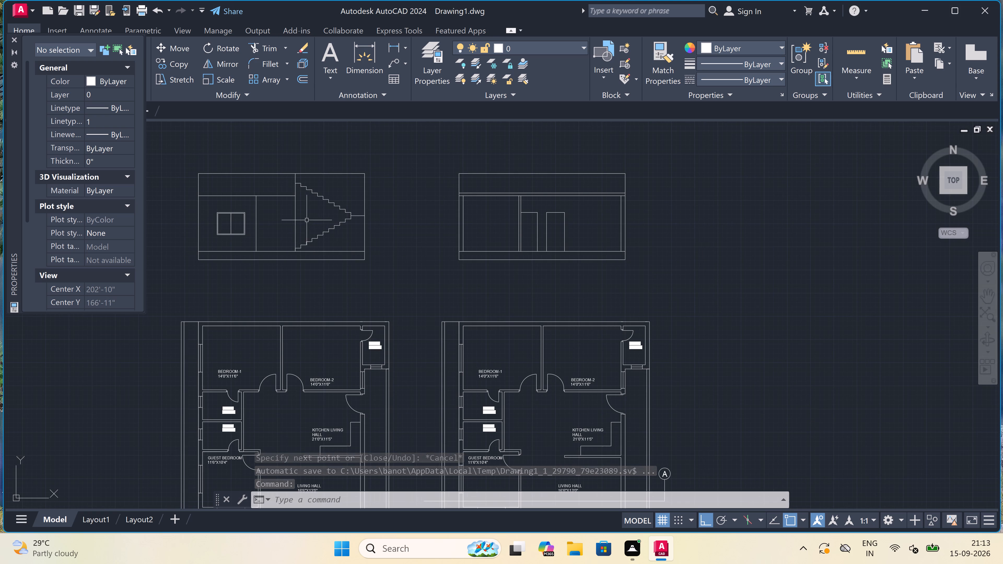
pyautogui.scroll(2, 313, 238)
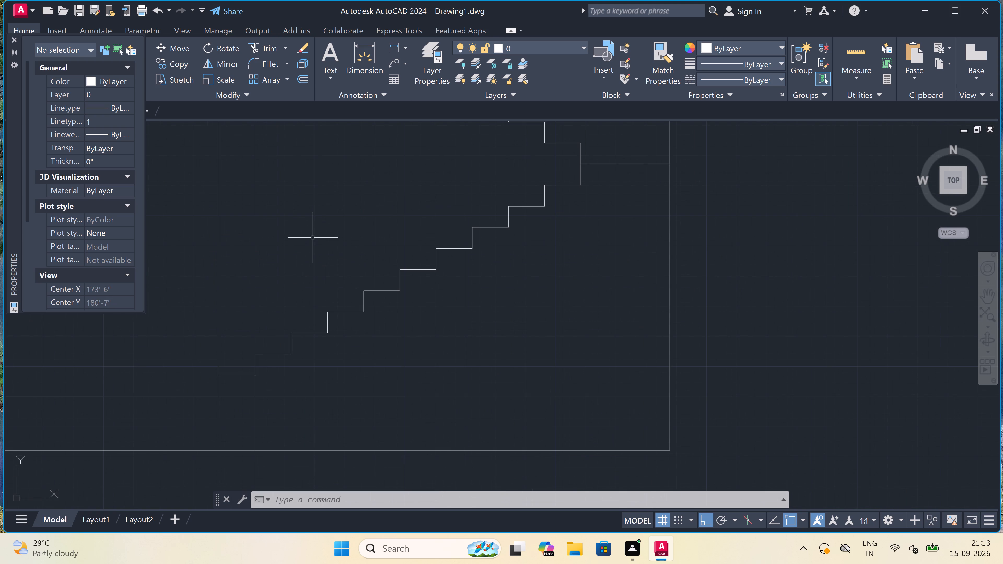
pyautogui.scroll(-1, 313, 238)
pyautogui.press('l')
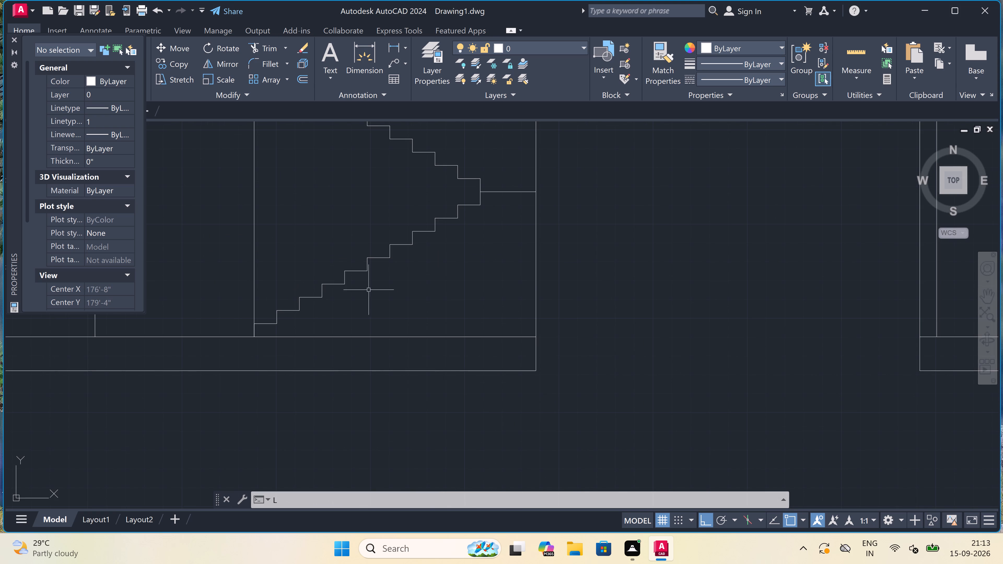
pyautogui.press('space')
pyautogui.scroll(1, 494, 196)
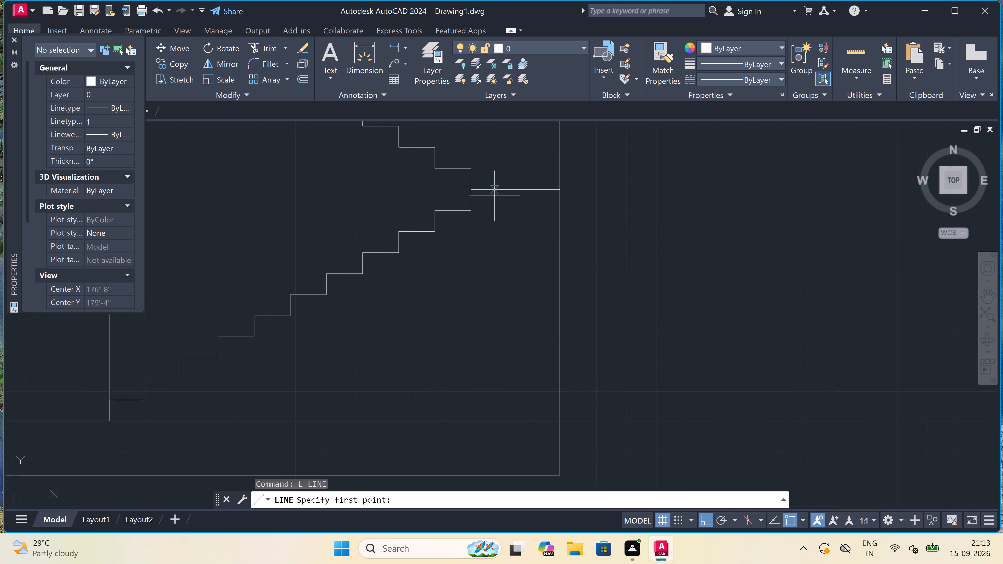
pyautogui.scroll(2, 480, 210)
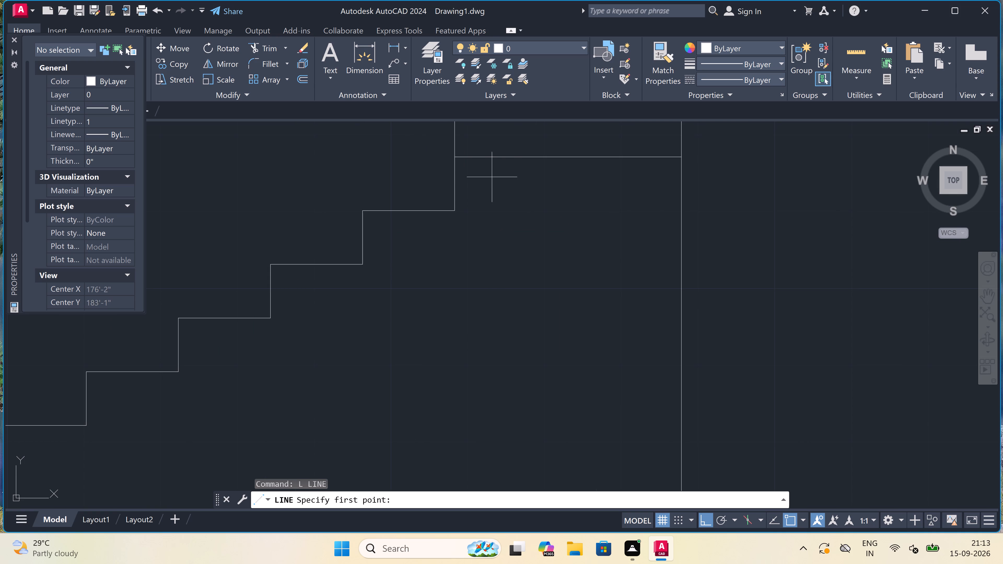
pyautogui.click(459, 155)
pyautogui.write("1'")
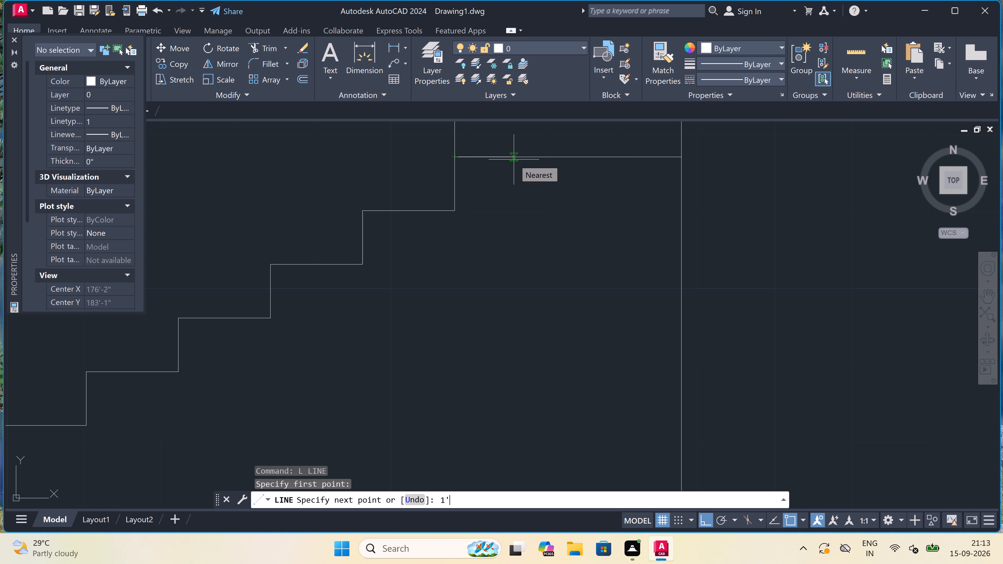
pyautogui.press('space')
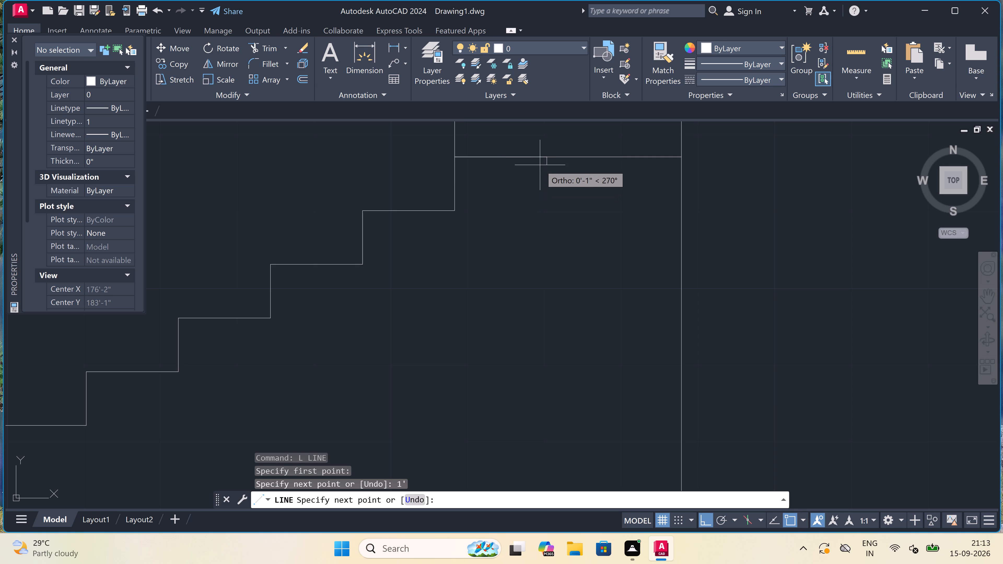
# With ortho off, continue from the 1' point with a sloping underside line to the foot of the lower flight on the floor line.
pyautogui.scroll(1, 547, 154)
pyautogui.click(547, 154)
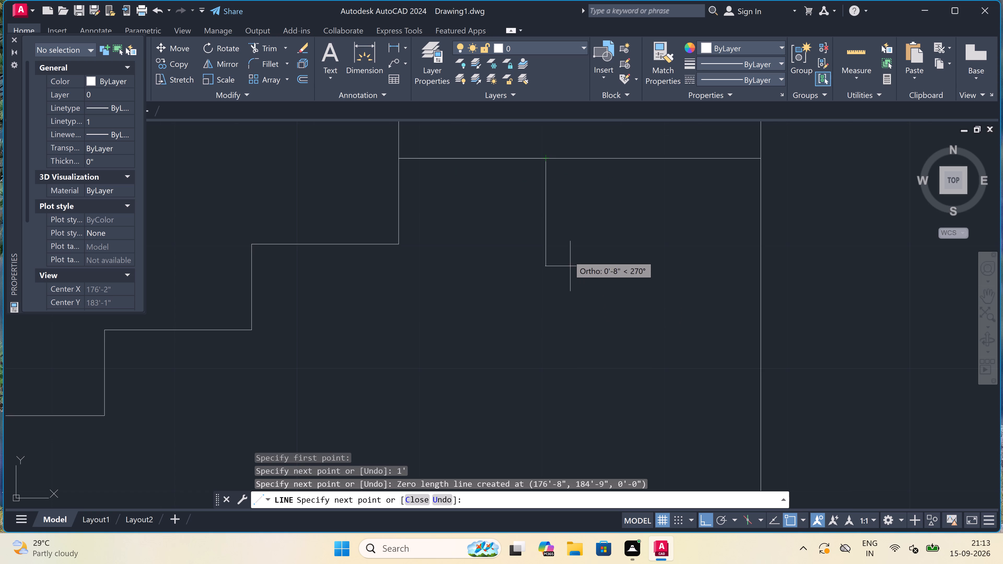
pyautogui.click(544, 160)
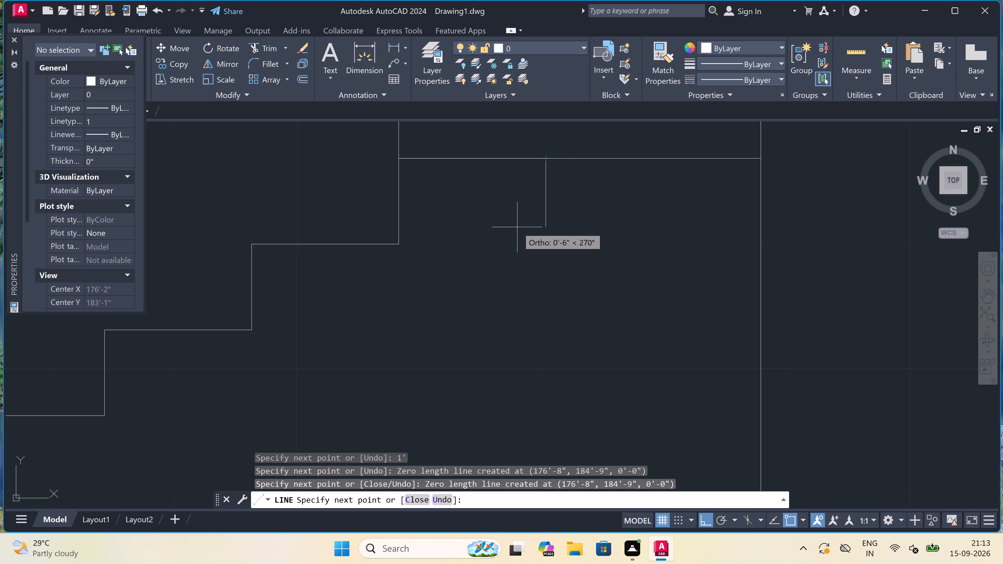
pyautogui.press('F8')
pyautogui.scroll(-3, 522, 203)
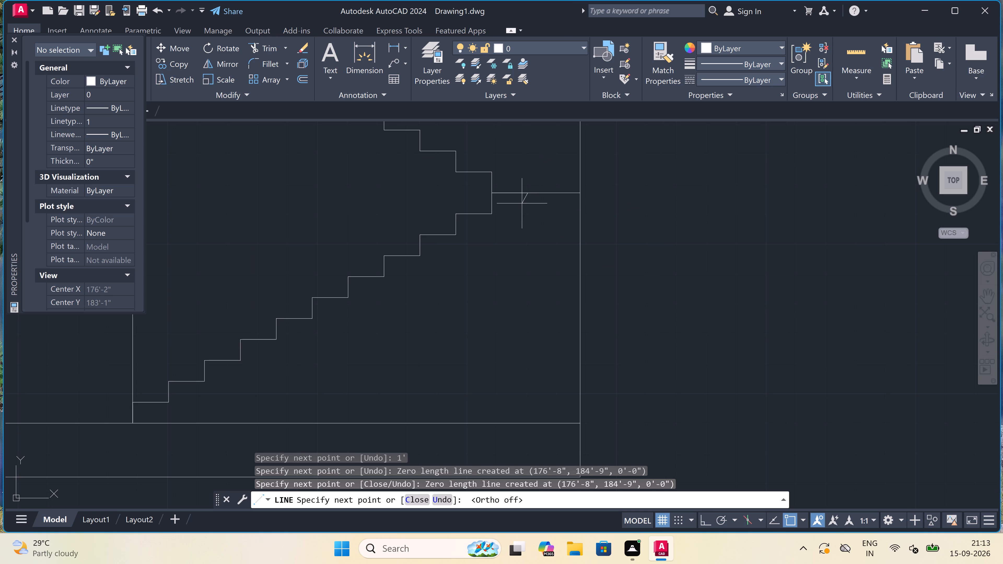
pyautogui.scroll(-2, 314, 320)
pyautogui.scroll(2, 264, 351)
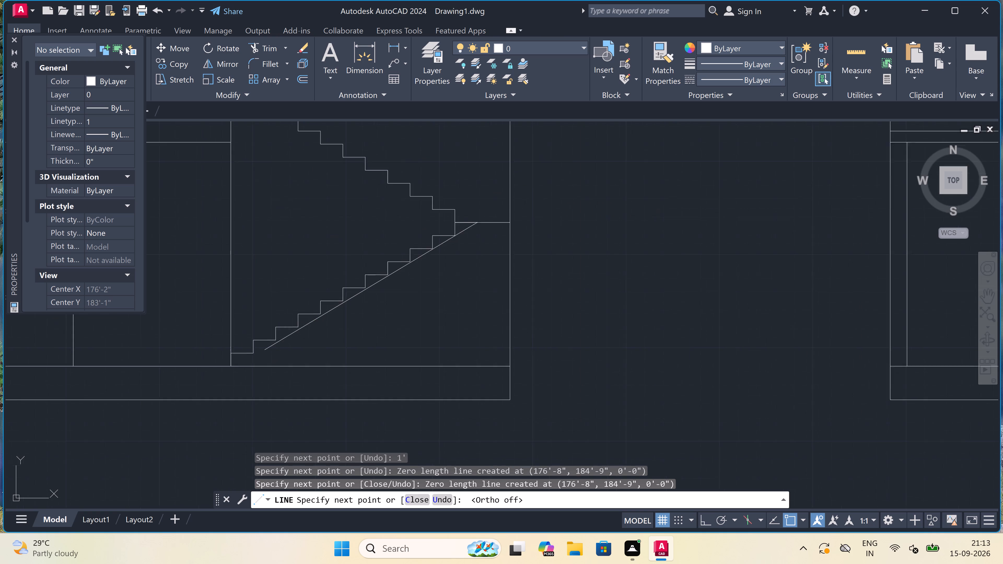
pyautogui.scroll(1, 263, 351)
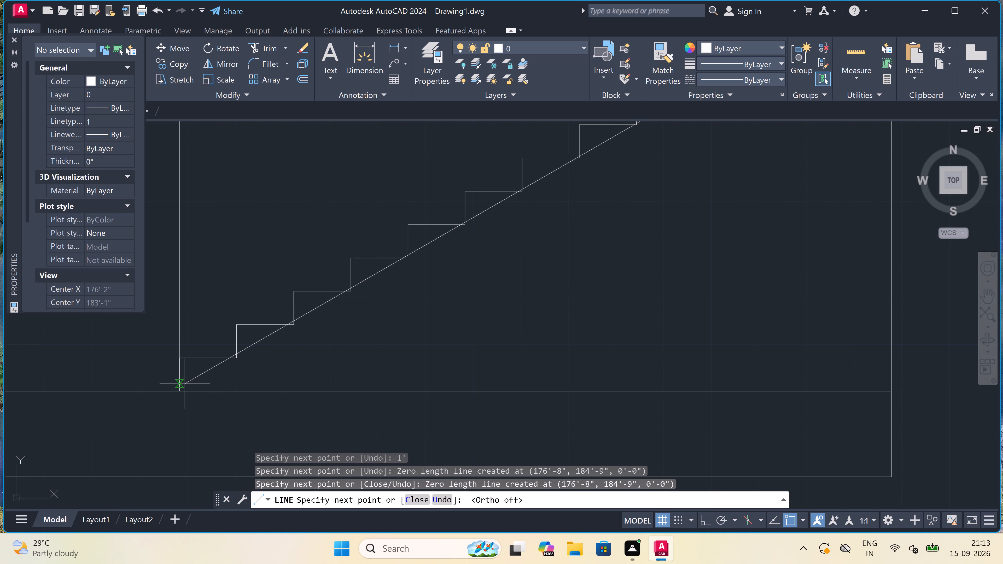
pyautogui.click(178, 390)
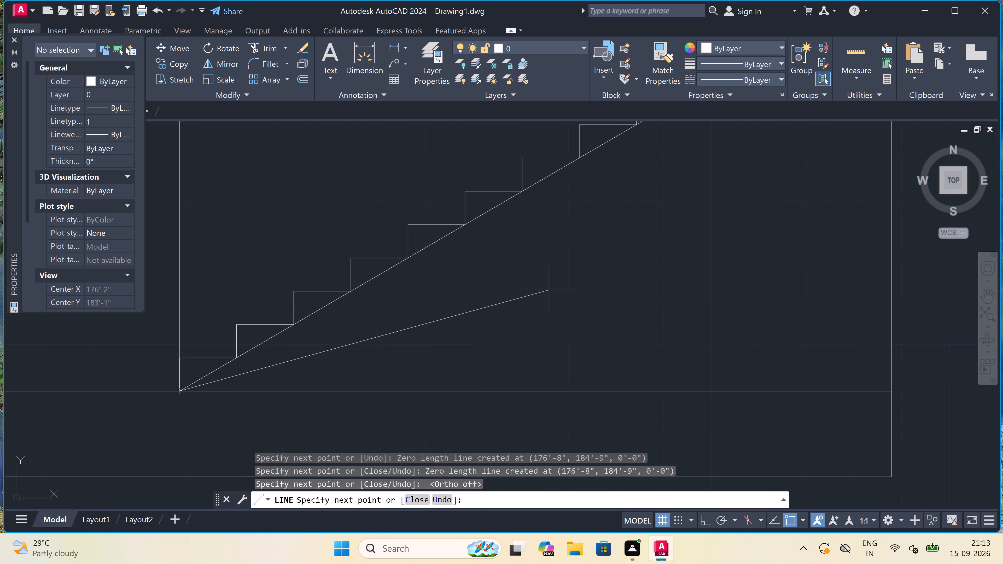
pyautogui.press('Escape')
# Draw the upper flight's sloping underside line from the landing's stair-side end to the top tread's end on the inner wall line.
pyautogui.scroll(-4, 552, 291)
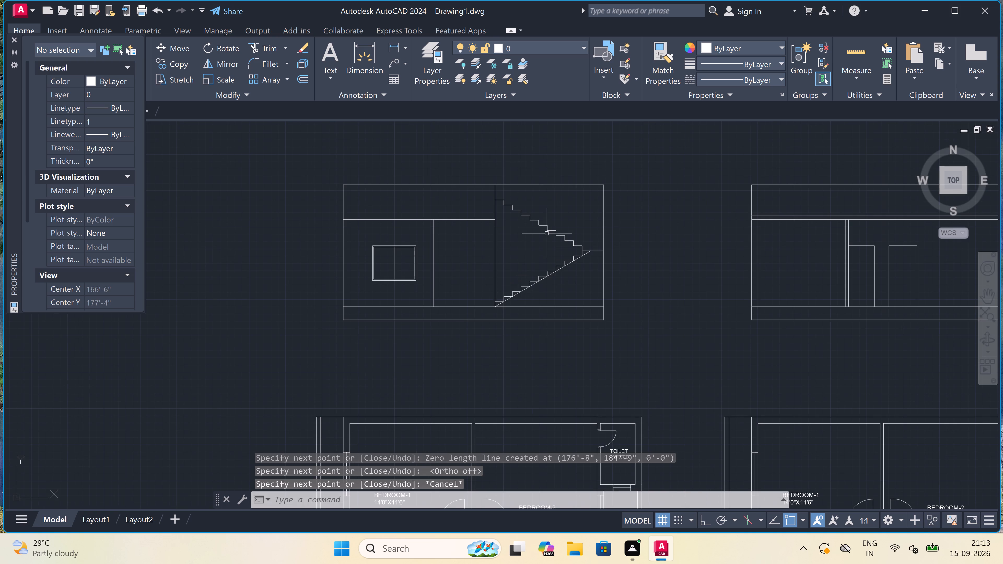
pyautogui.scroll(3, 509, 192)
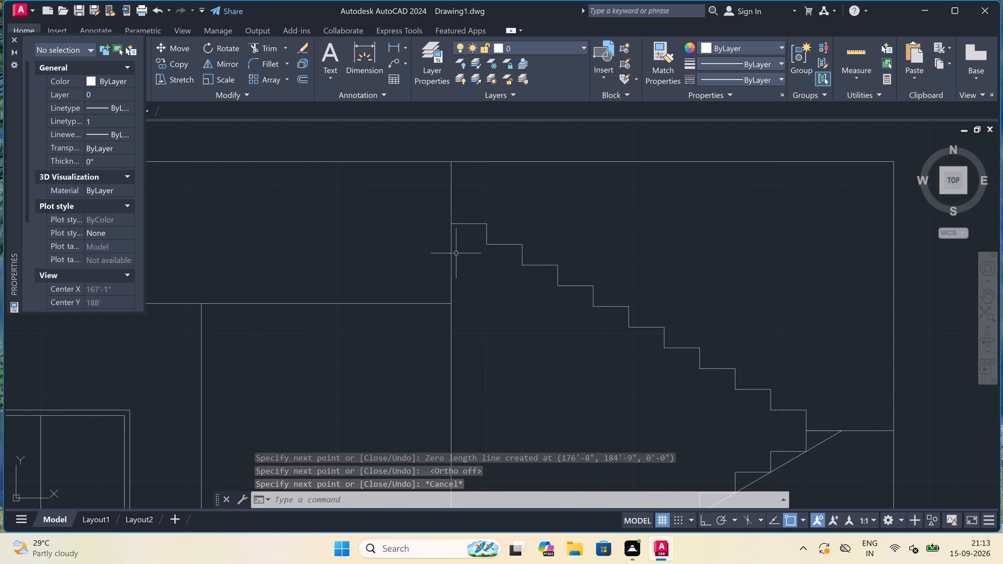
pyautogui.press('space')
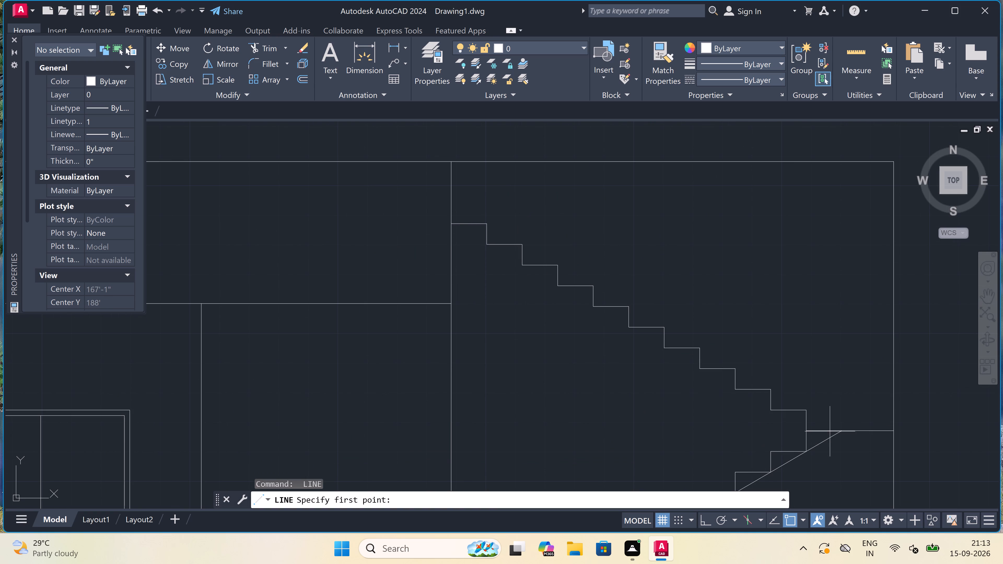
pyautogui.click(804, 433)
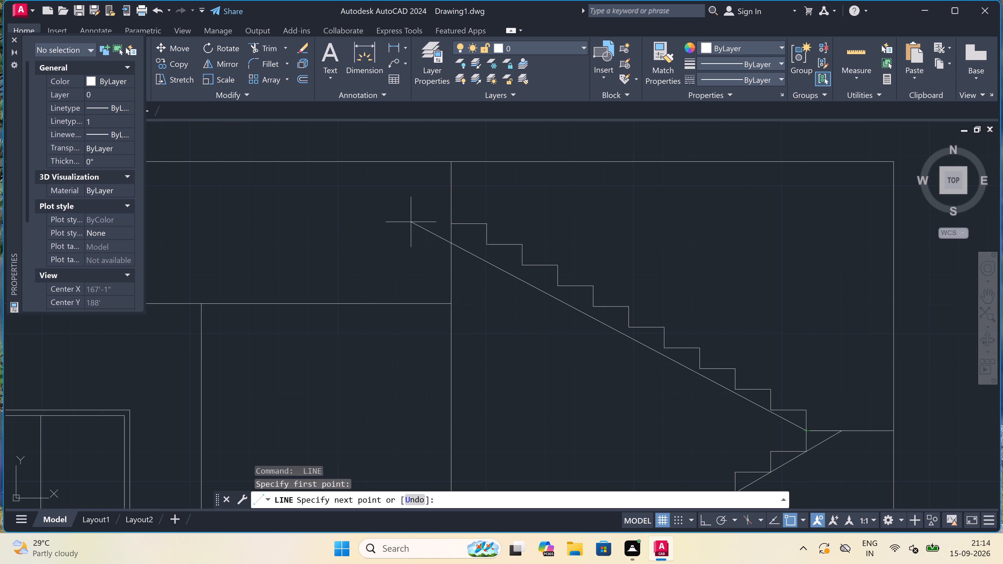
pyautogui.click(449, 222)
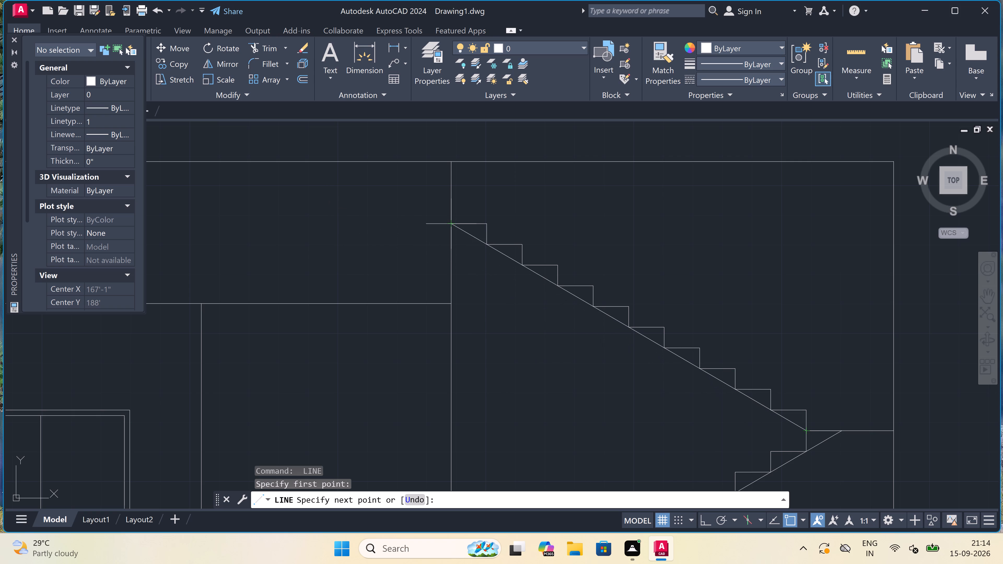
pyautogui.press('Escape')
# Draw a 3' line outward from the lower outer corner of the staircase elevation's base, on the window side.
pyautogui.scroll(-3, 475, 188)
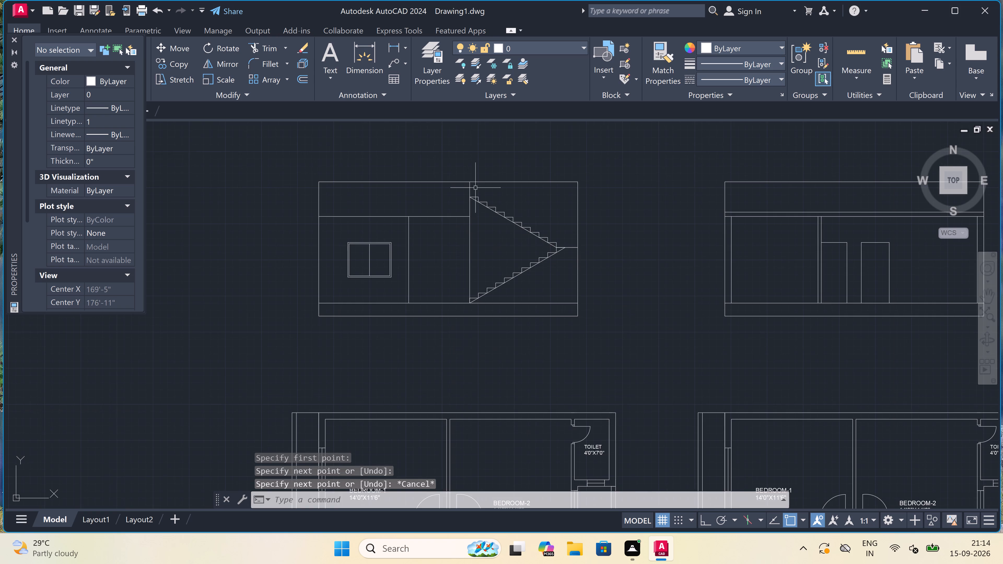
pyautogui.scroll(1, 475, 188)
pyautogui.scroll(-2, 475, 188)
pyautogui.scroll(1, 367, 205)
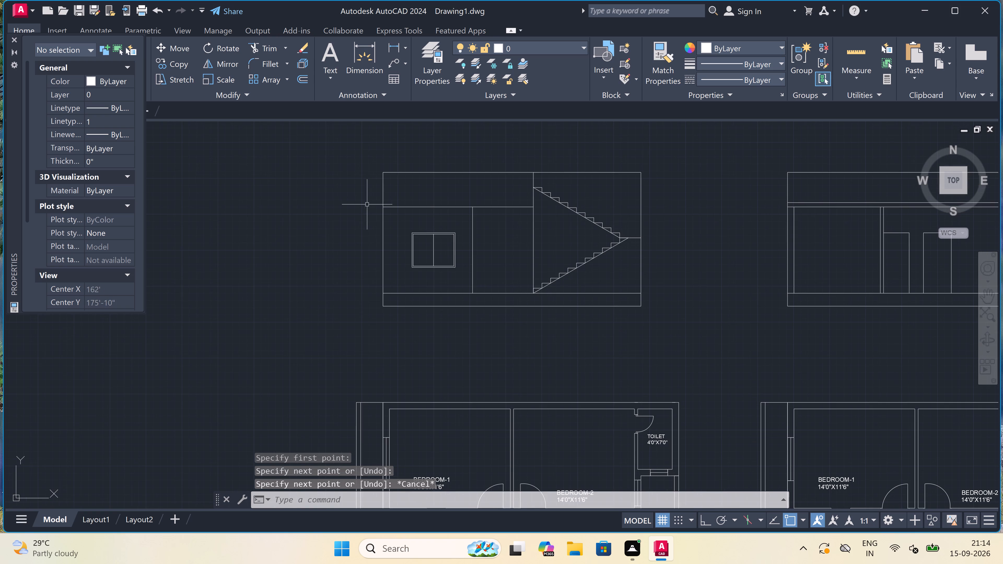
pyautogui.scroll(1, 424, 194)
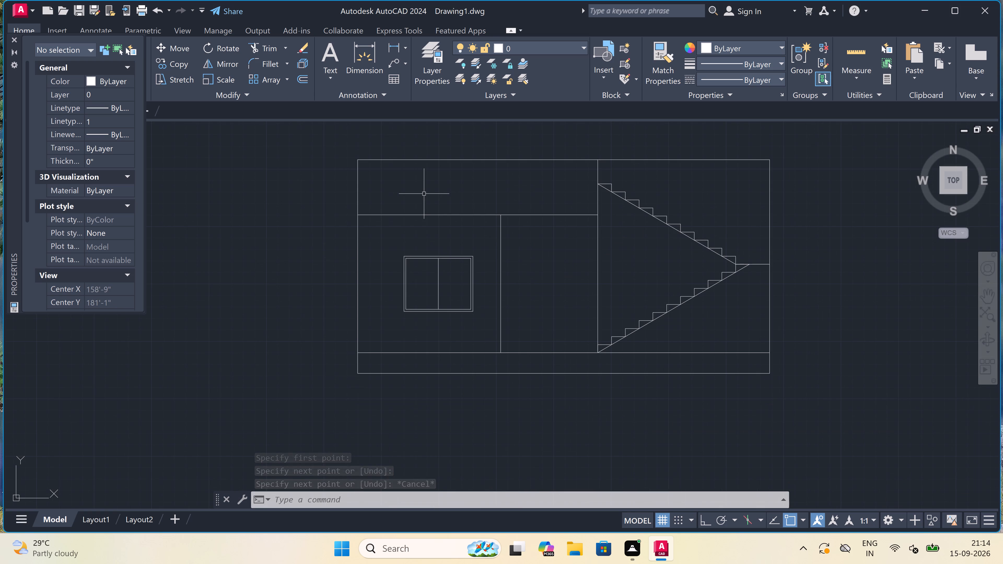
pyautogui.press('l')
pyautogui.press('space')
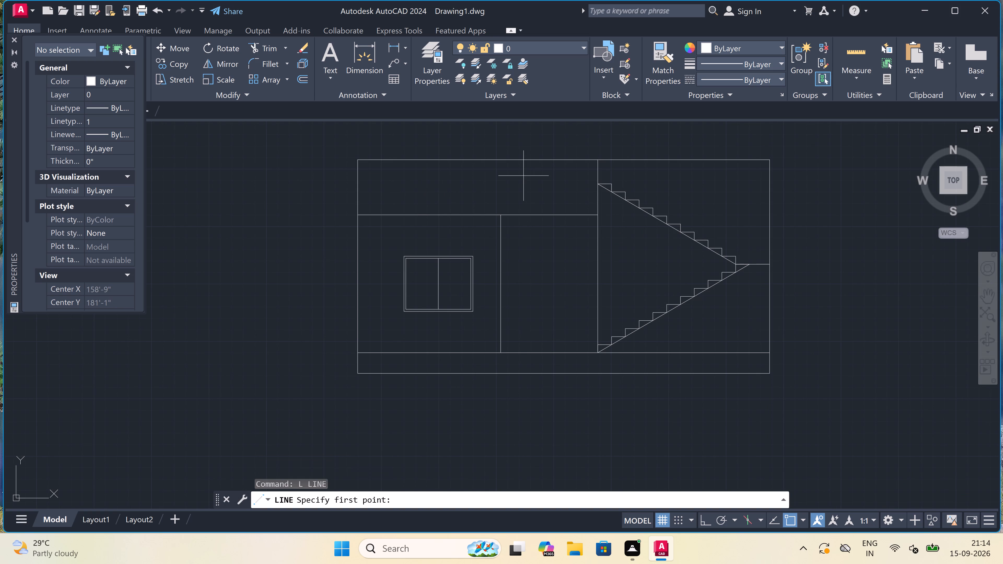
pyautogui.click(357, 373)
pyautogui.press('3')
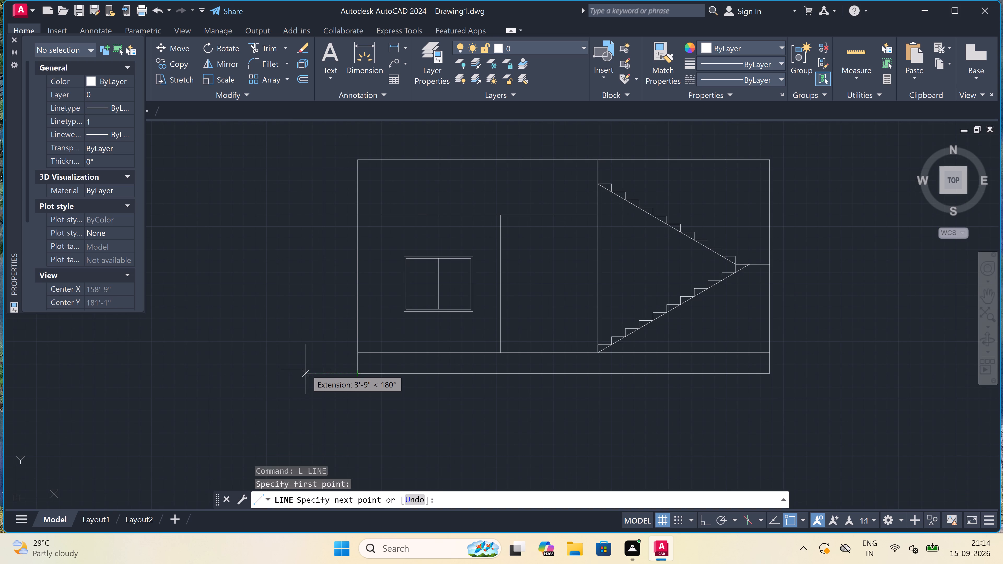
pyautogui.write("'")
pyautogui.press('space')
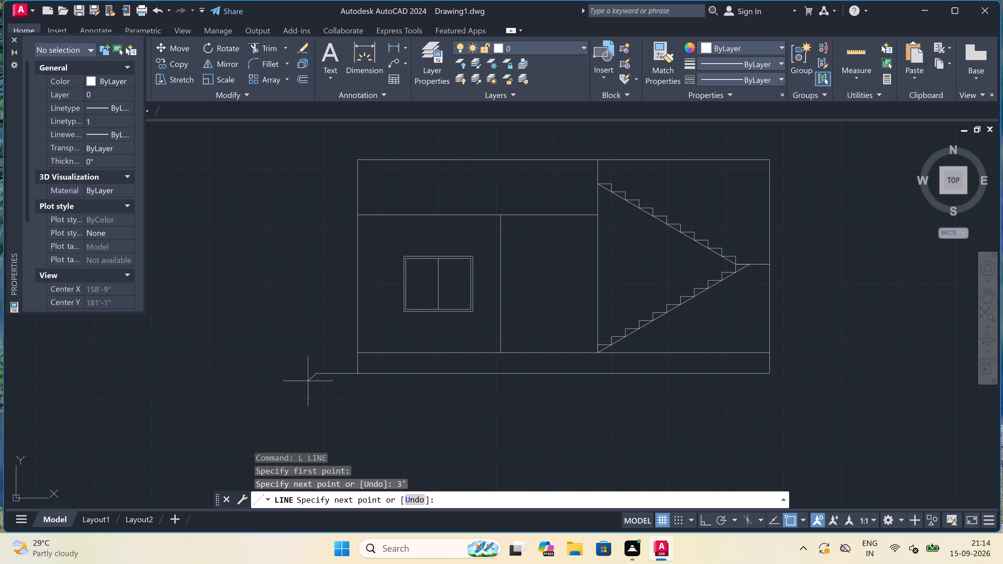
# With ortho on, continue from the 3' point with a vertical line rising past the elevation's top line.
pyautogui.scroll(-2, 315, 170)
pyautogui.scroll(4, 314, 166)
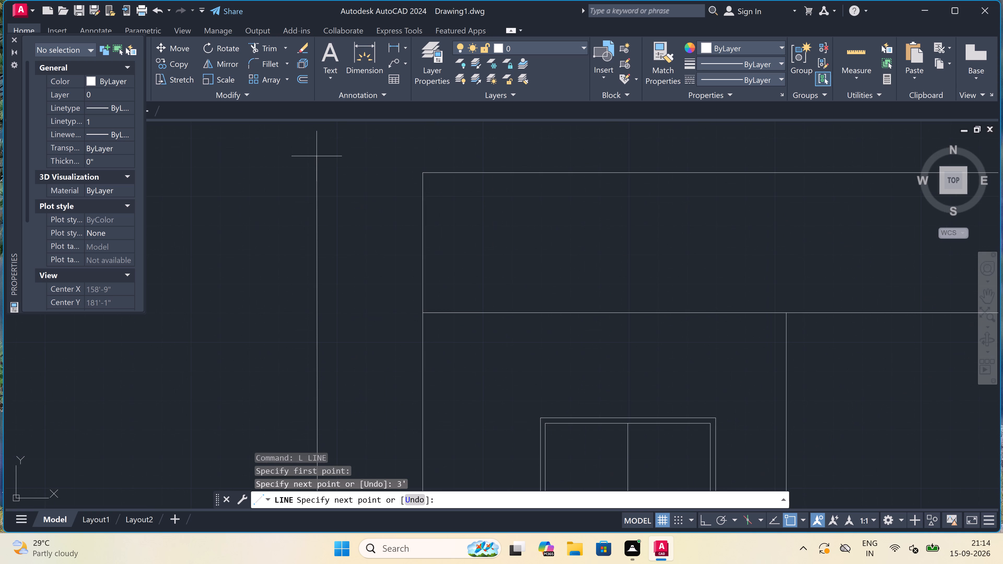
pyautogui.press('F8')
pyautogui.scroll(-1, 317, 156)
pyautogui.click(317, 156)
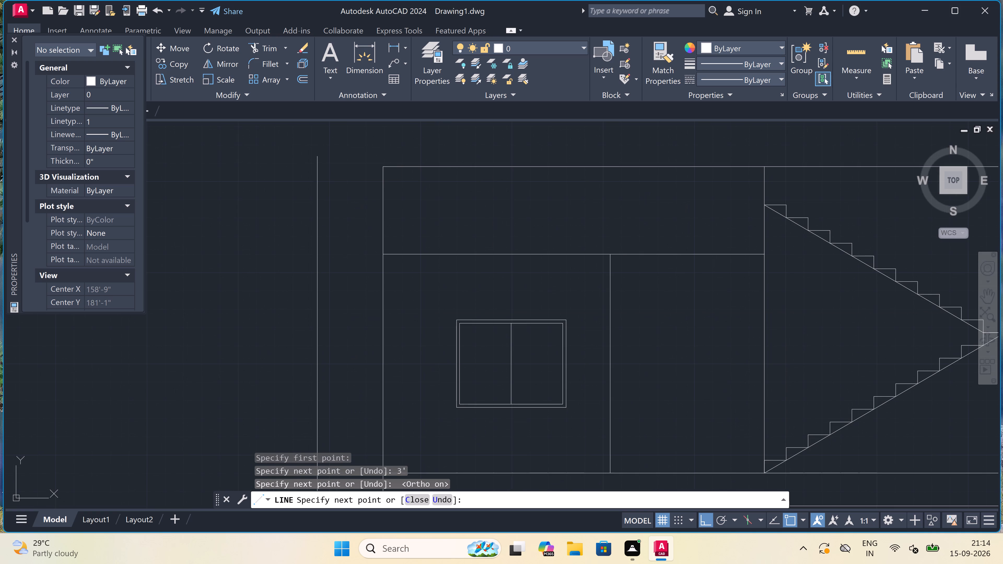
pyautogui.press('Escape')
# Extend the elevation's top line and the roof line below it outward to the new vertical line.
pyautogui.write('EX')
pyautogui.press('space')
pyautogui.moveTo(399, 146); pyautogui.dragTo(401, 154)
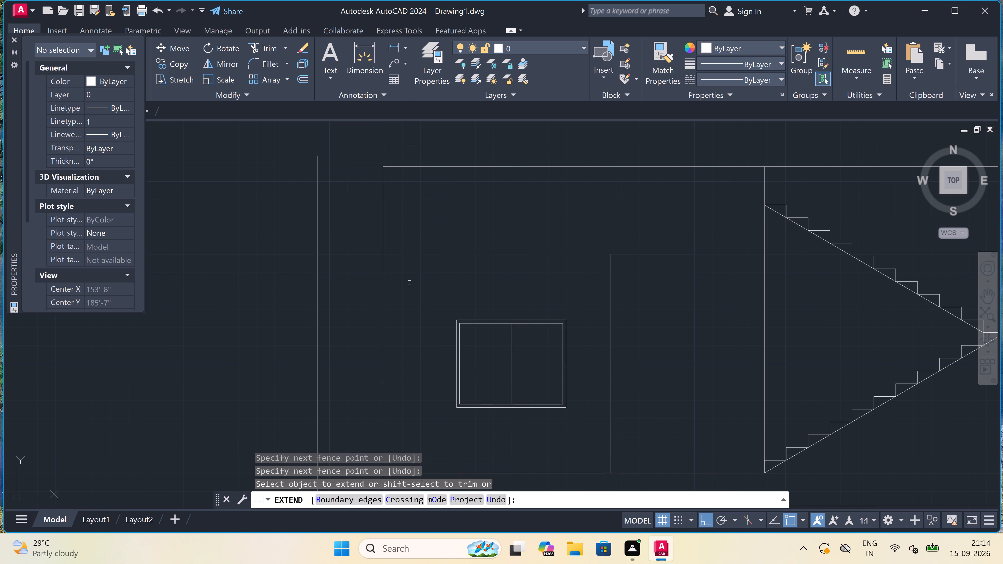
pyautogui.moveTo(409, 282); pyautogui.dragTo(410, 275)
pyautogui.click(394, 163)
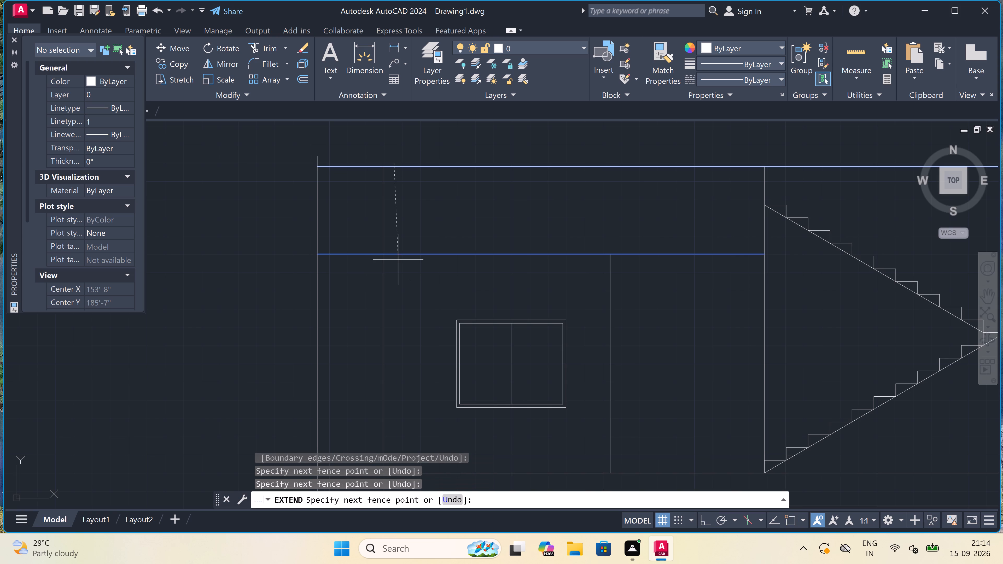
pyautogui.click(398, 260)
pyautogui.press('Escape')
# Trim the original outer wall line between the roof and top lines, and the new vertical's stub above the top line.
pyautogui.press('t')
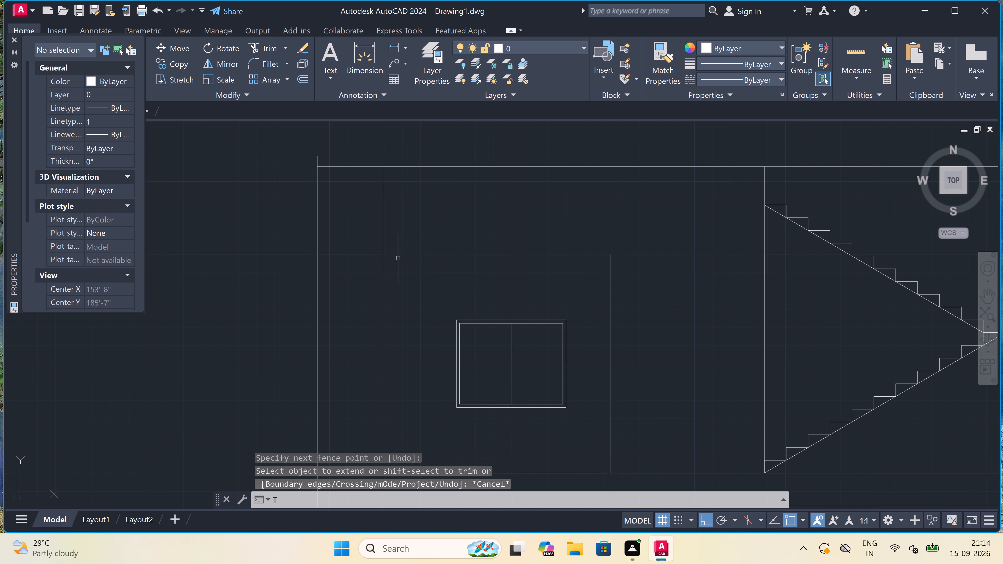
pyautogui.press('r')
pyautogui.press('space')
pyautogui.click(366, 207)
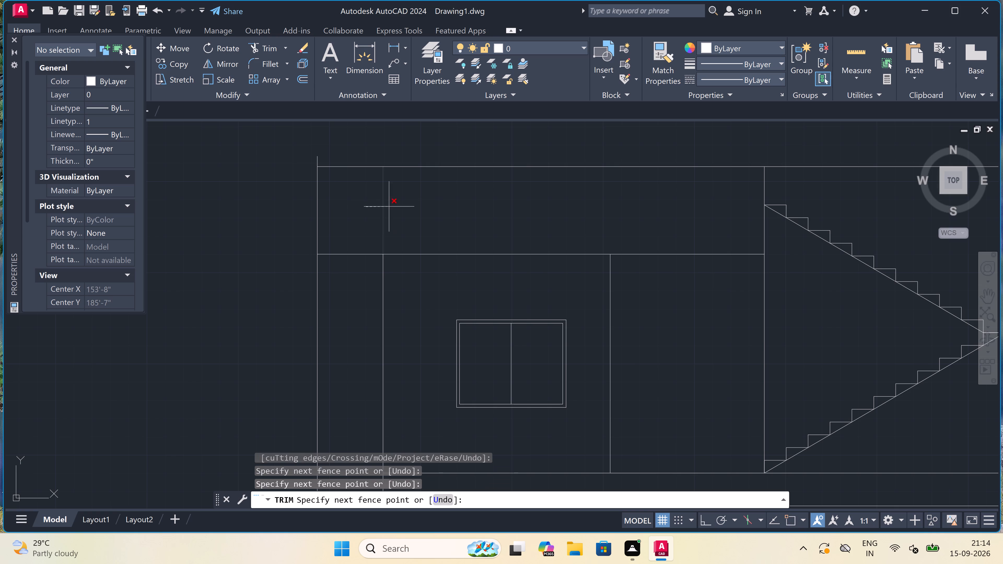
pyautogui.click(389, 207)
pyautogui.scroll(2, 318, 159)
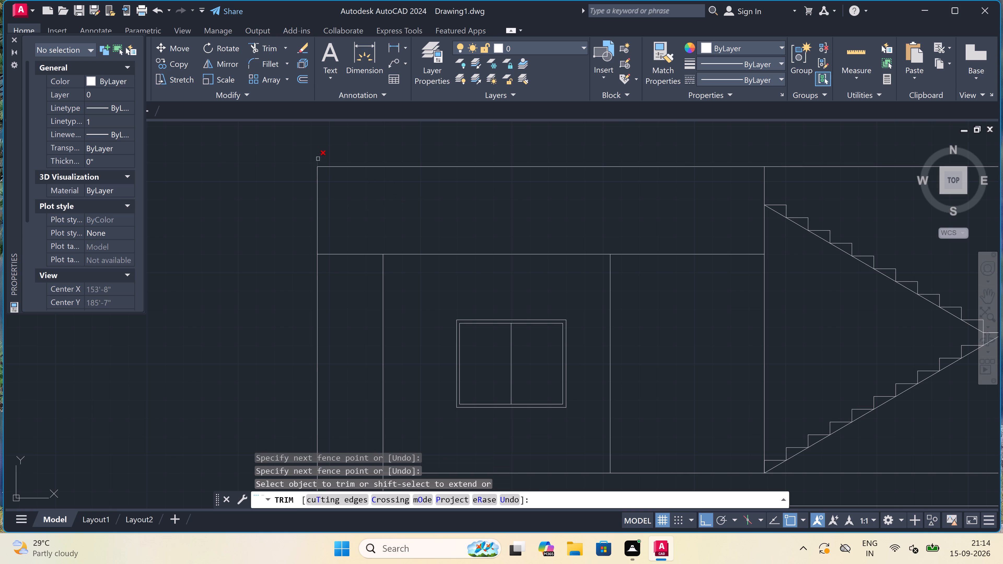
pyautogui.scroll(1, 318, 159)
pyautogui.moveTo(316, 159); pyautogui.dragTo(310, 162)
pyautogui.click(284, 177)
# Trim away the new vertical below the roof line and the 3' line beyond the base, leaving the roof projection.
pyautogui.scroll(-3, 301, 160)
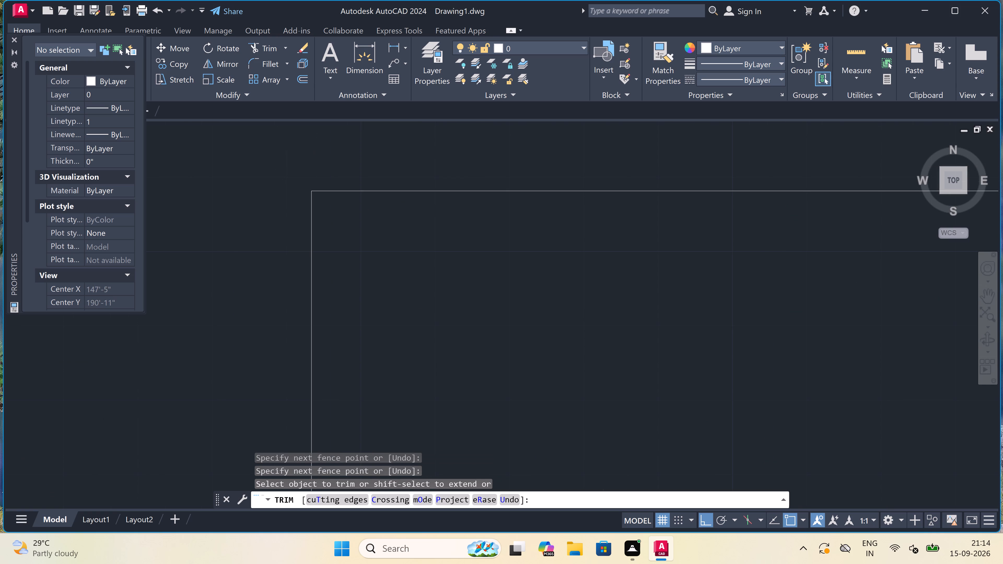
pyautogui.scroll(-3, 301, 160)
pyautogui.scroll(3, 308, 206)
pyautogui.scroll(-1, 307, 208)
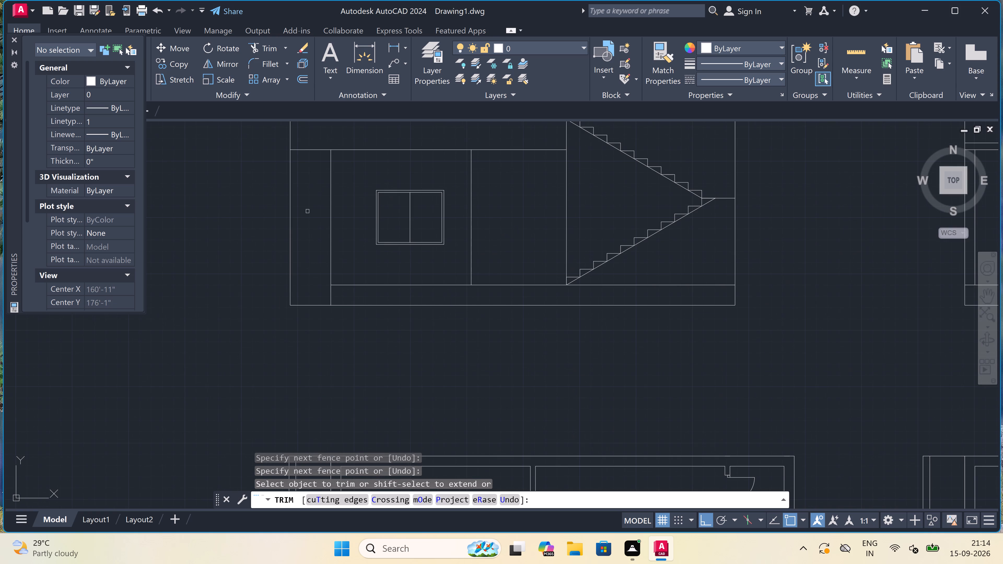
pyautogui.moveTo(308, 215); pyautogui.dragTo(304, 218)
pyautogui.click(277, 230)
pyautogui.moveTo(311, 327); pyautogui.dragTo(312, 323)
pyautogui.click(314, 274)
pyautogui.press('Escape')
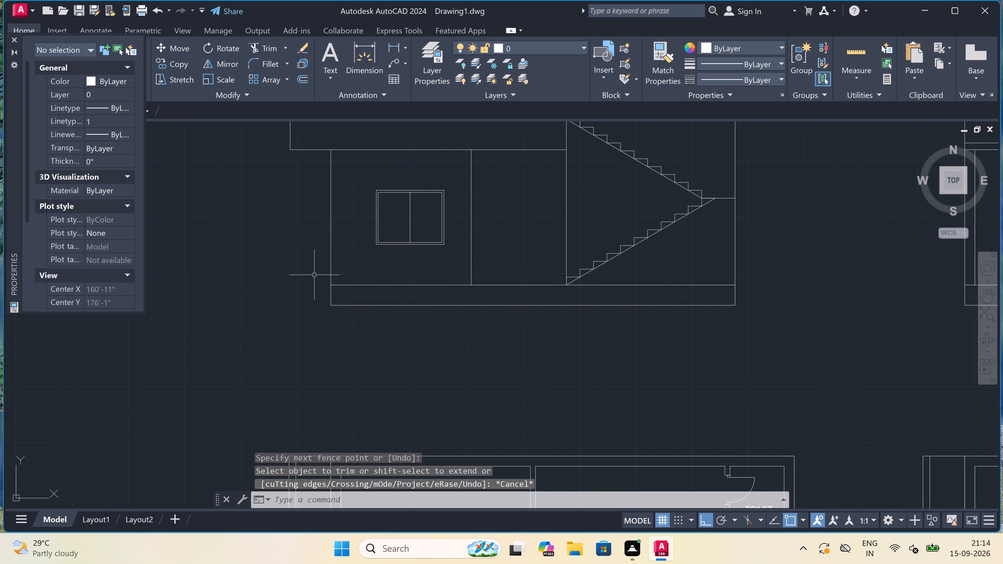
# Place a multiline text box in the space below the staircase elevation's base line.
pyautogui.scroll(-2, 314, 275)
pyautogui.scroll(-1, 296, 250)
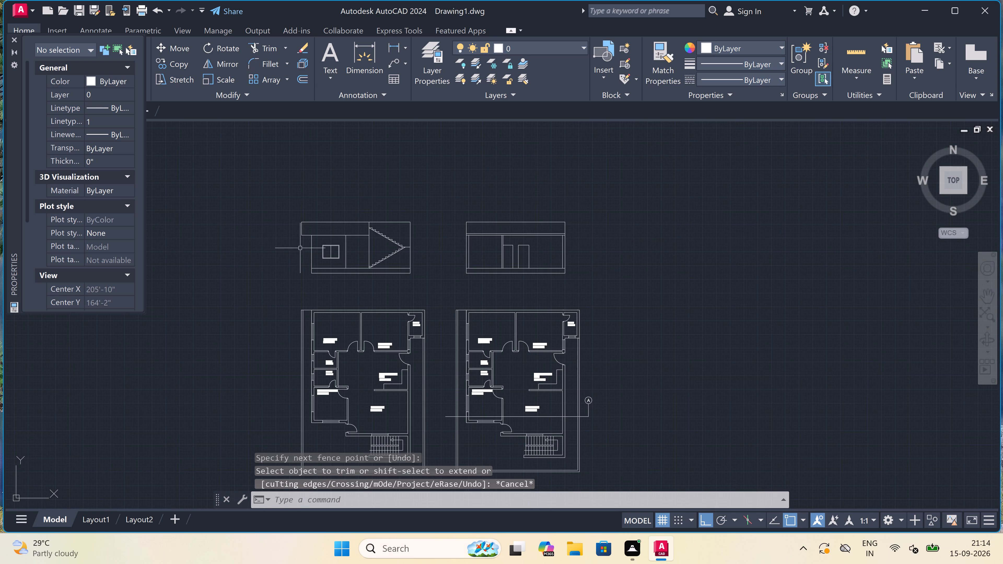
pyautogui.scroll(-1, 452, 239)
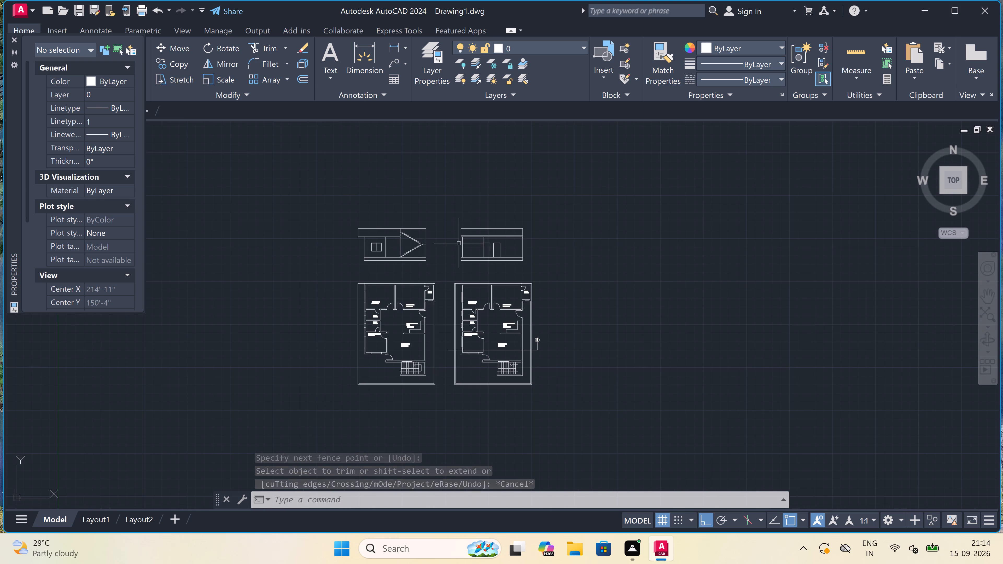
pyautogui.scroll(3, 374, 271)
pyautogui.scroll(2, 421, 255)
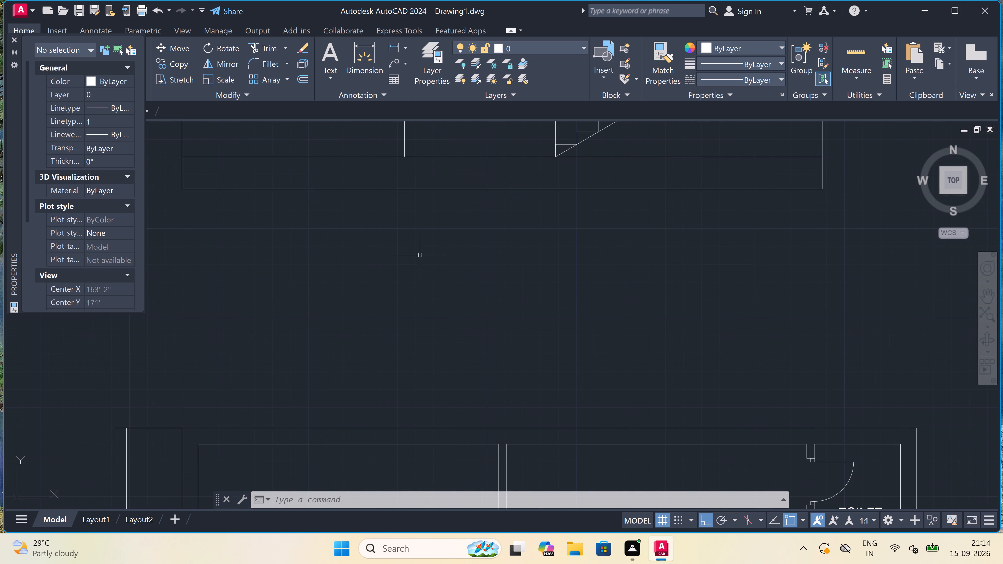
pyautogui.press('m')
pyautogui.write('T')
pyautogui.press('space')
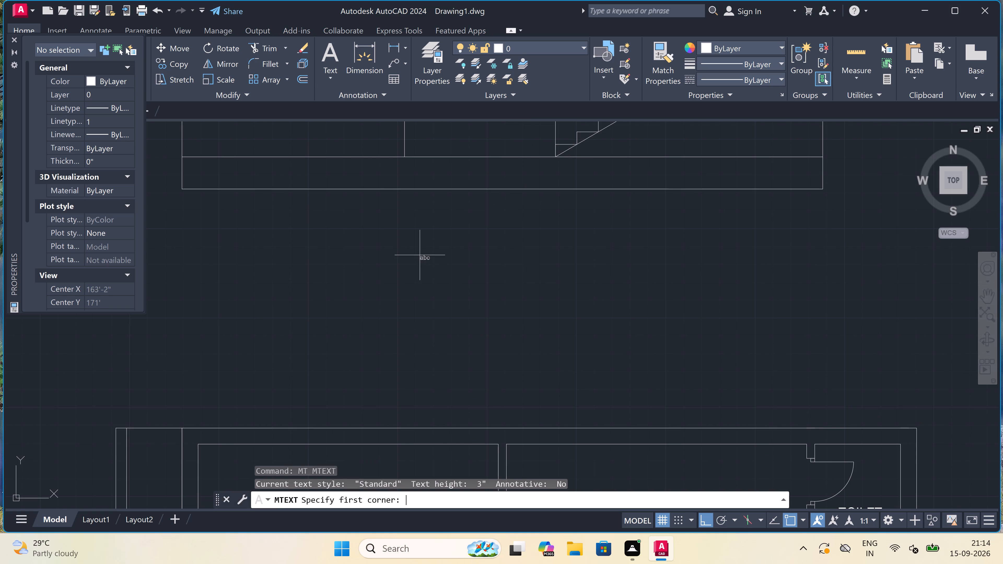
pyautogui.moveTo(328, 227); pyautogui.dragTo(336, 232)
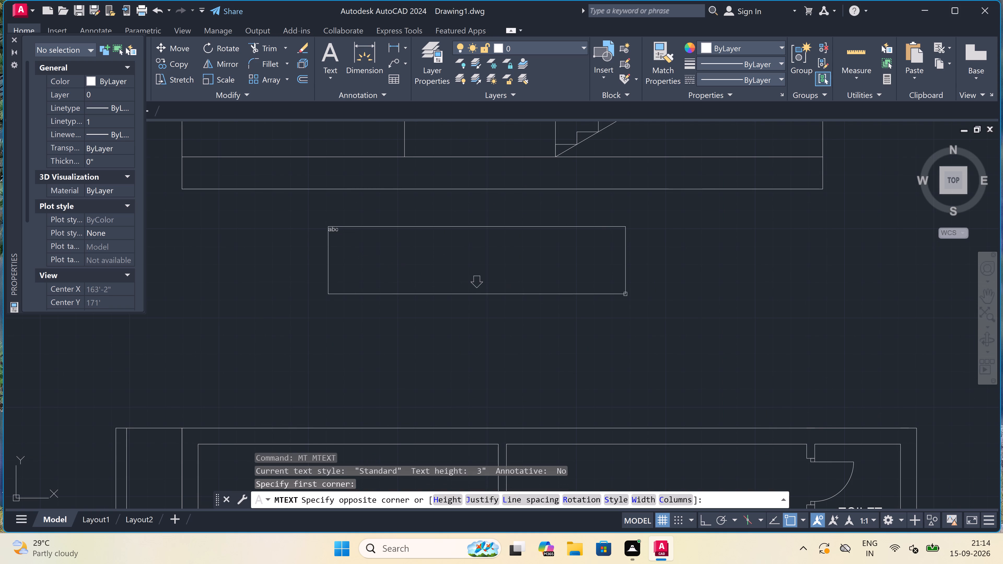
pyautogui.click(674, 258)
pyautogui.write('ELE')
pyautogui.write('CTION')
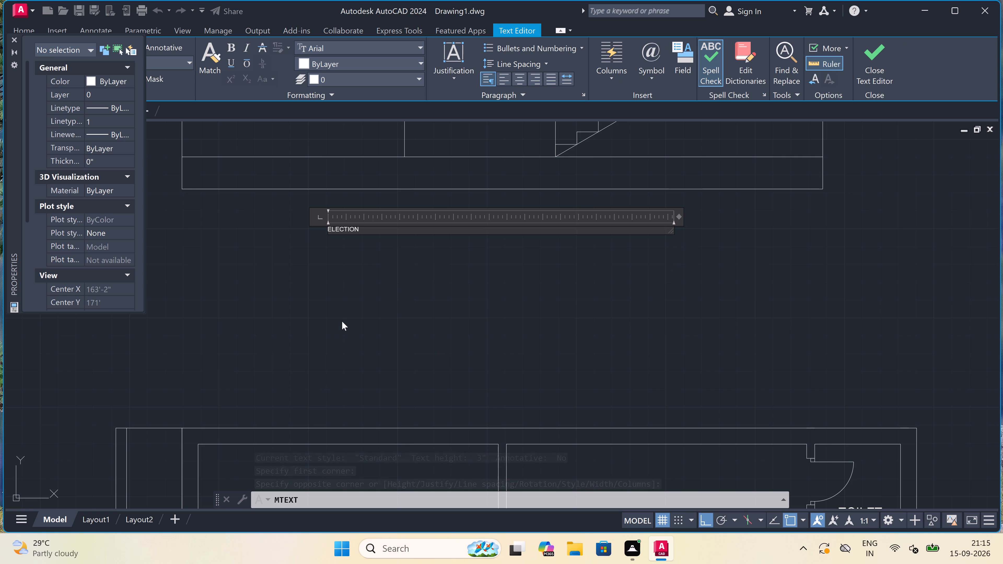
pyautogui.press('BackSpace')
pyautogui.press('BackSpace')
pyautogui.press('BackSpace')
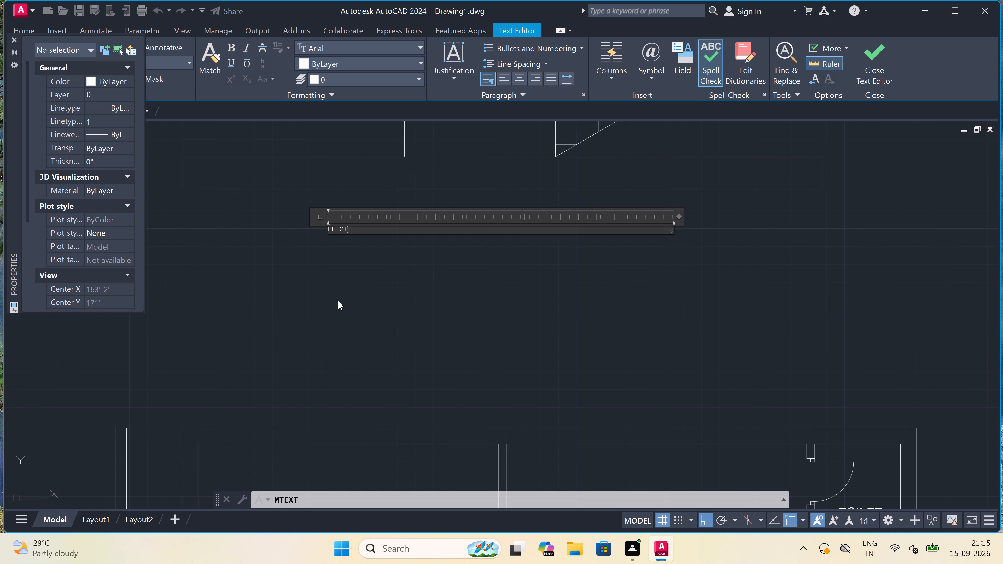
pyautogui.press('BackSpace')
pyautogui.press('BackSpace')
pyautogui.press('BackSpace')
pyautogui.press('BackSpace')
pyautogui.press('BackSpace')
# Enter ELEVATION as the title text and finish editing it.
pyautogui.write('ELEVATION')
pyautogui.click(269, 331)
# Add the multiline text title SECTION-AA below the section drawing.
pyautogui.scroll(-3, 319, 281)
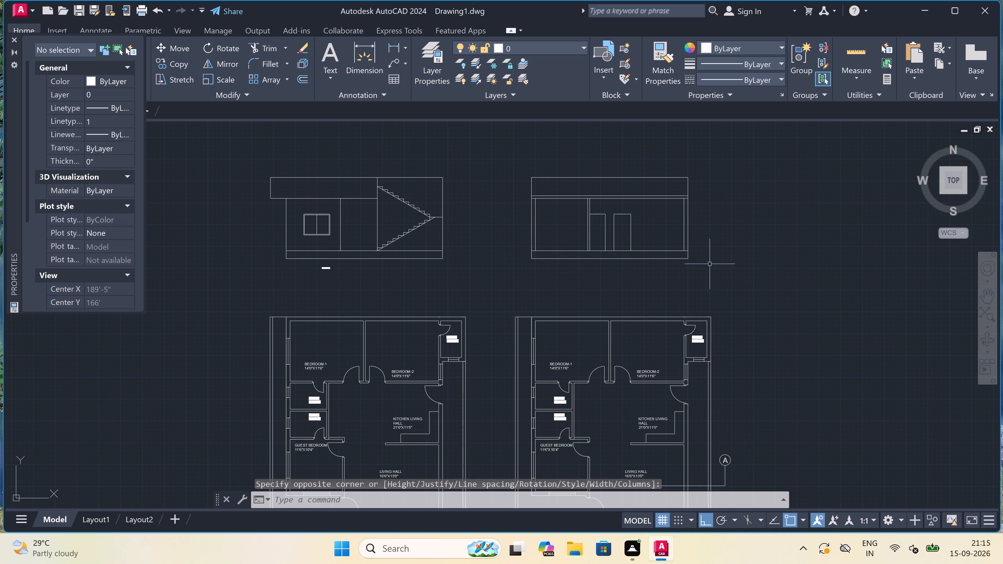
pyautogui.scroll(3, 679, 266)
pyautogui.press('space')
pyautogui.scroll(-3, 313, 336)
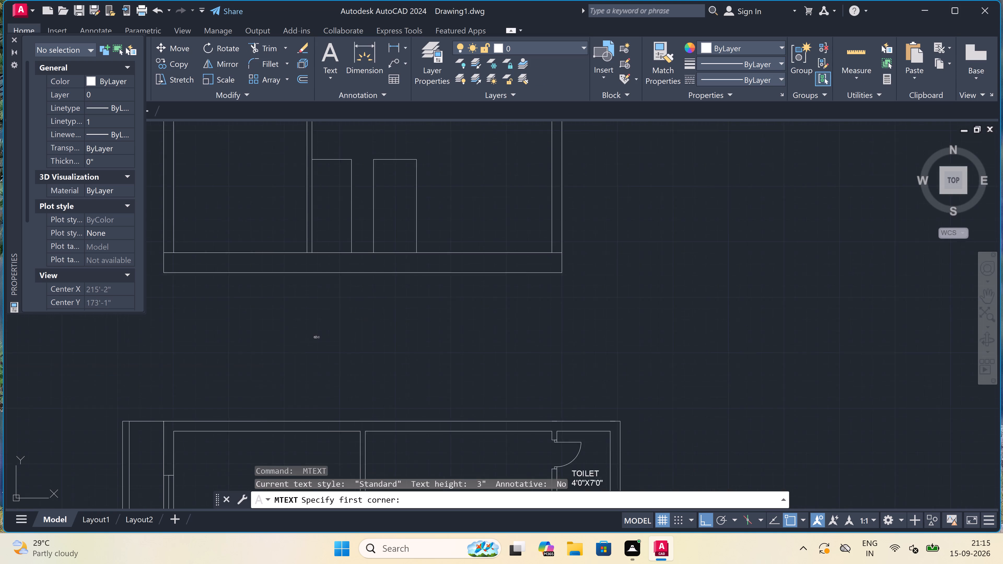
pyautogui.scroll(2, 291, 325)
pyautogui.moveTo(292, 324); pyautogui.dragTo(306, 324)
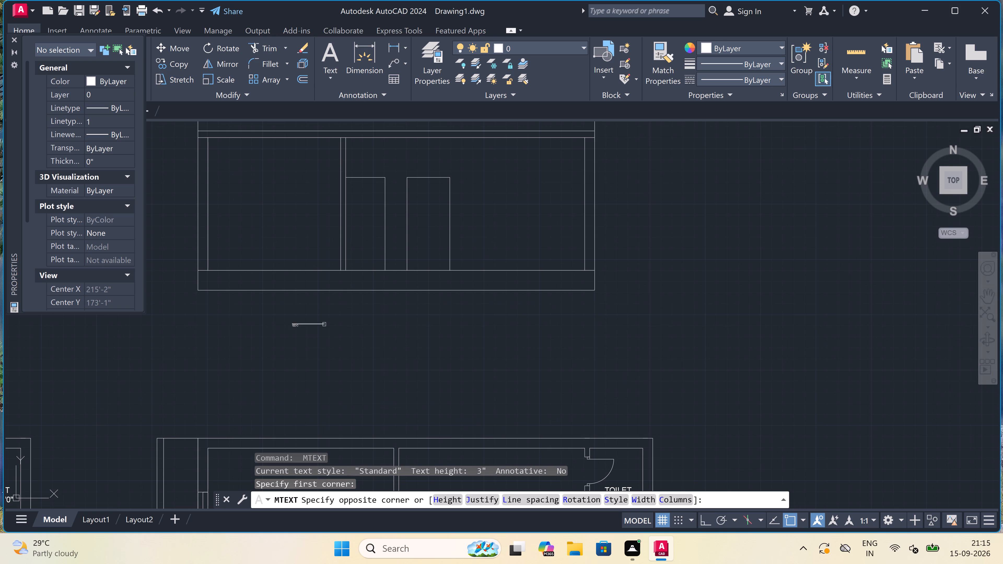
pyautogui.click(524, 341)
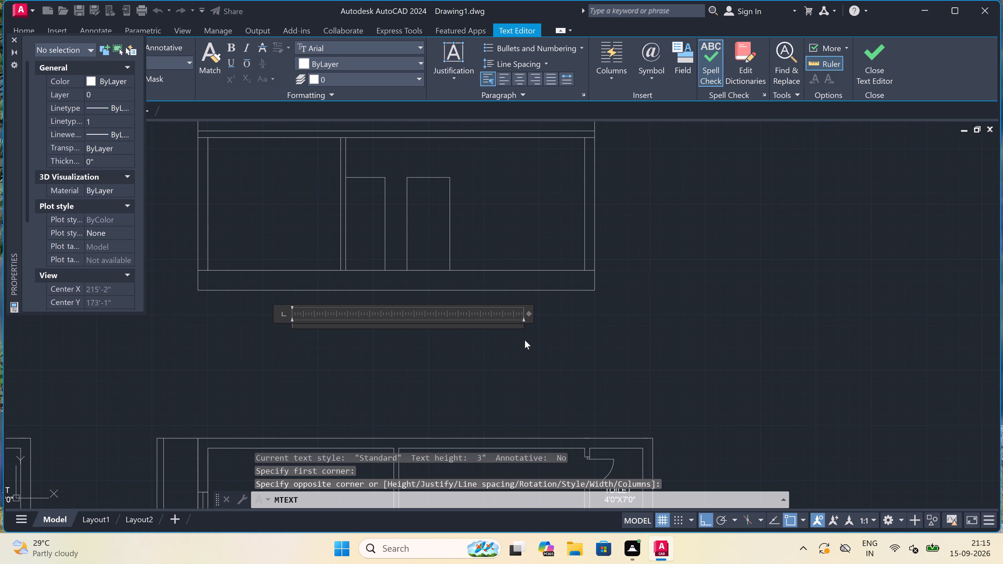
pyautogui.write('SECTION-')
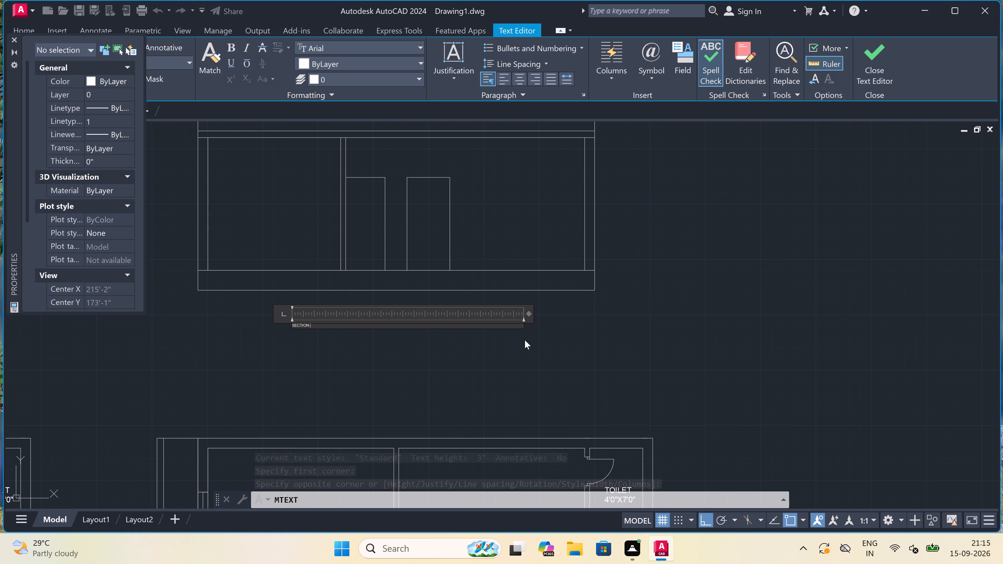
pyautogui.write('AA')
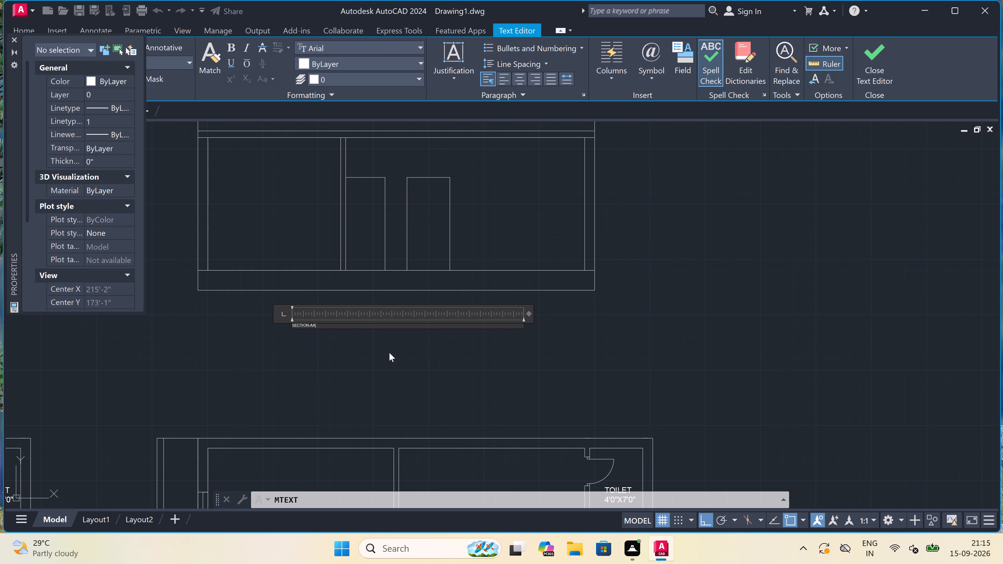
pyautogui.click(389, 352)
# Set the text height of both the SECTION-AA and ELEVATION titles to 1'.
pyautogui.scroll(-2, 395, 334)
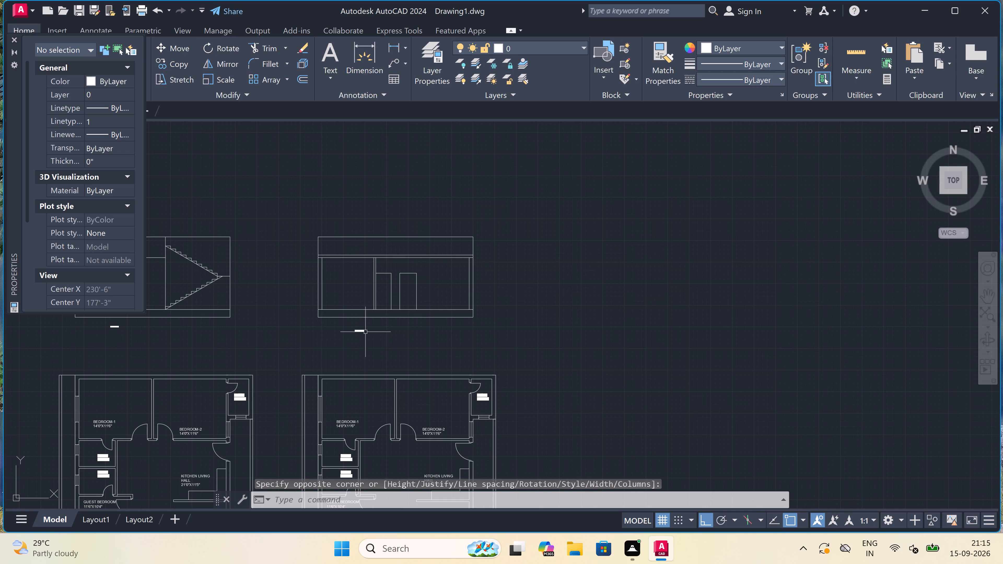
pyautogui.click(363, 330)
pyautogui.scroll(-3, 363, 330)
pyautogui.scroll(4, 299, 323)
pyautogui.scroll(1, 315, 347)
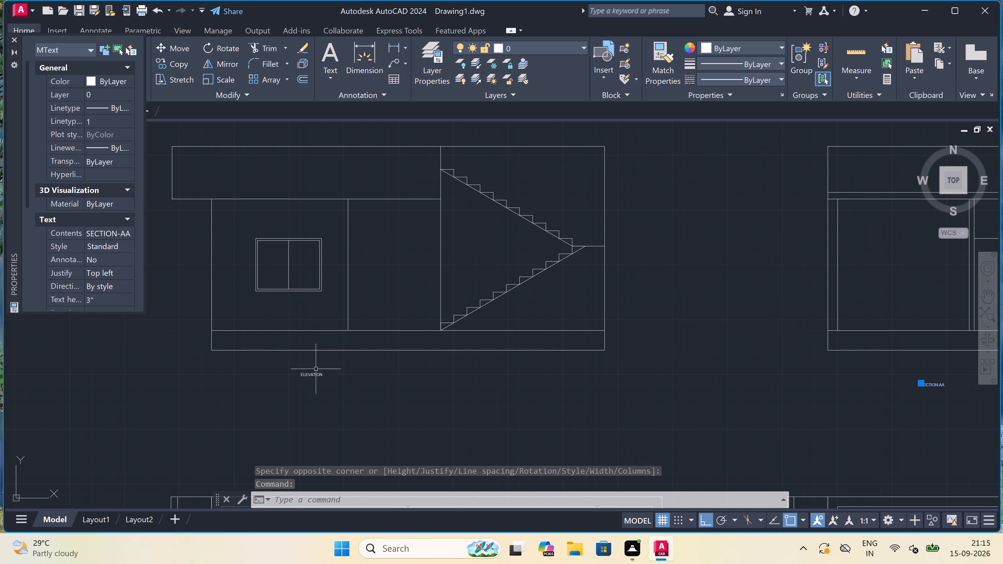
pyautogui.click(309, 379)
pyautogui.click(307, 373)
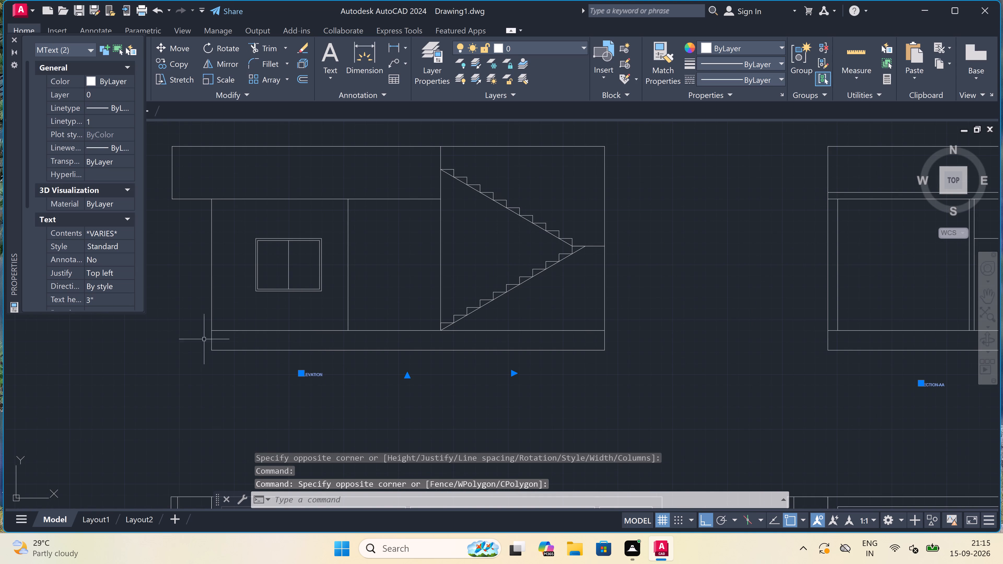
pyautogui.click(120, 299)
pyautogui.press('BackSpace')
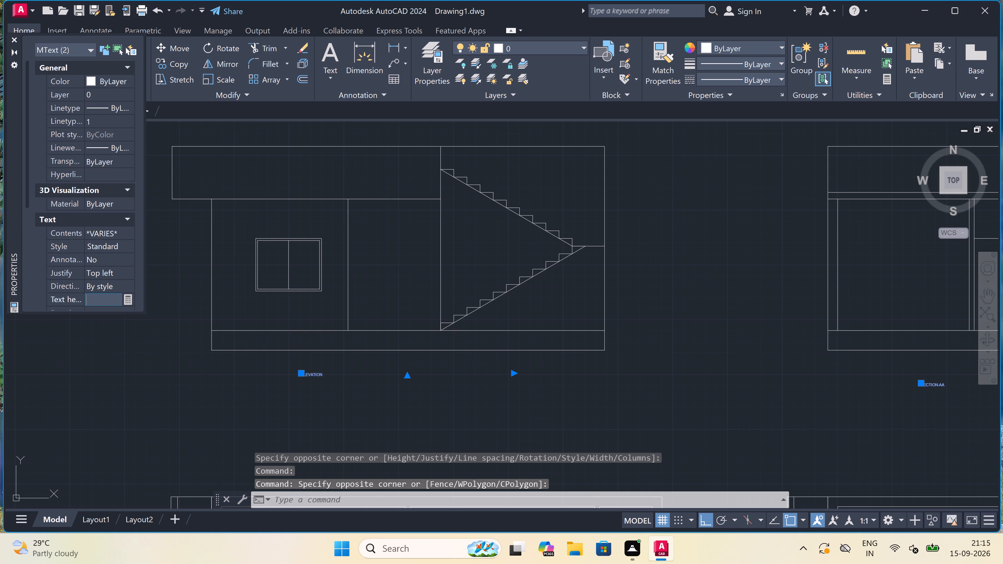
pyautogui.write("1'")
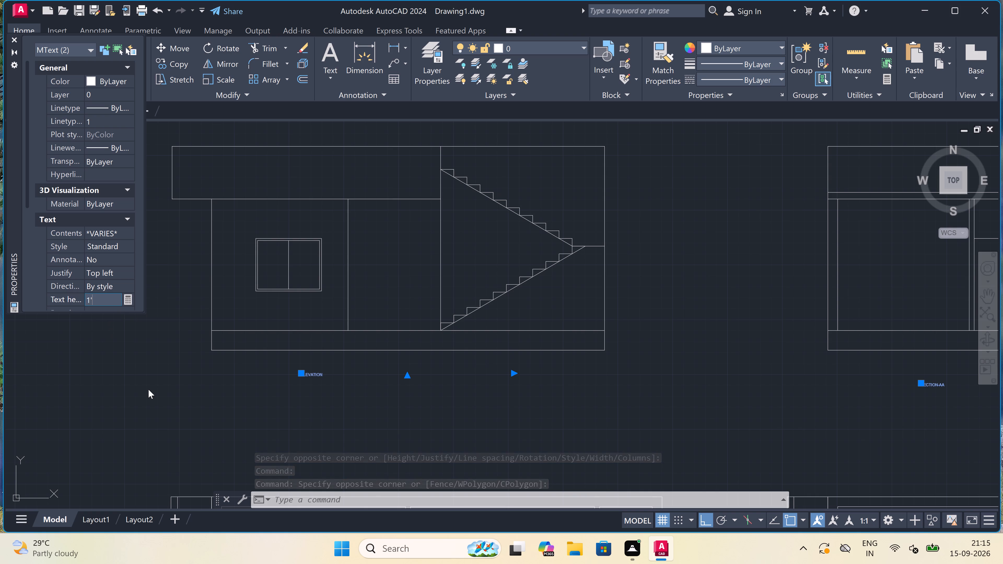
pyautogui.click(148, 389)
pyautogui.press('Escape')
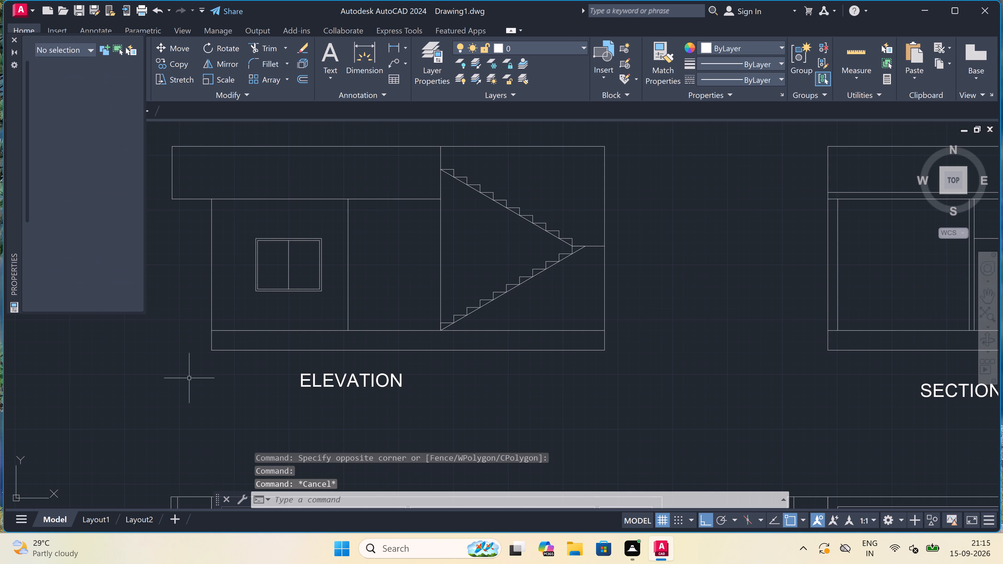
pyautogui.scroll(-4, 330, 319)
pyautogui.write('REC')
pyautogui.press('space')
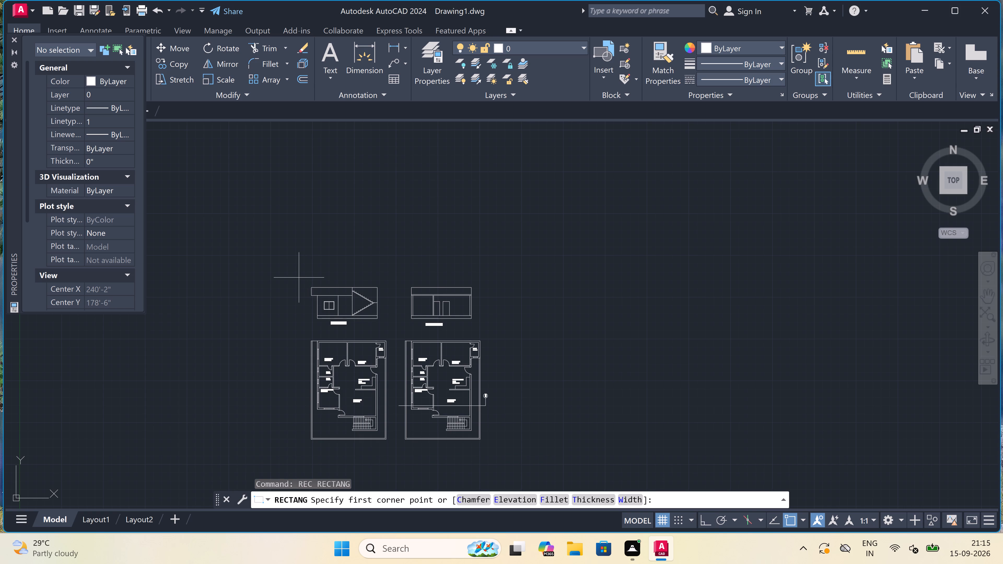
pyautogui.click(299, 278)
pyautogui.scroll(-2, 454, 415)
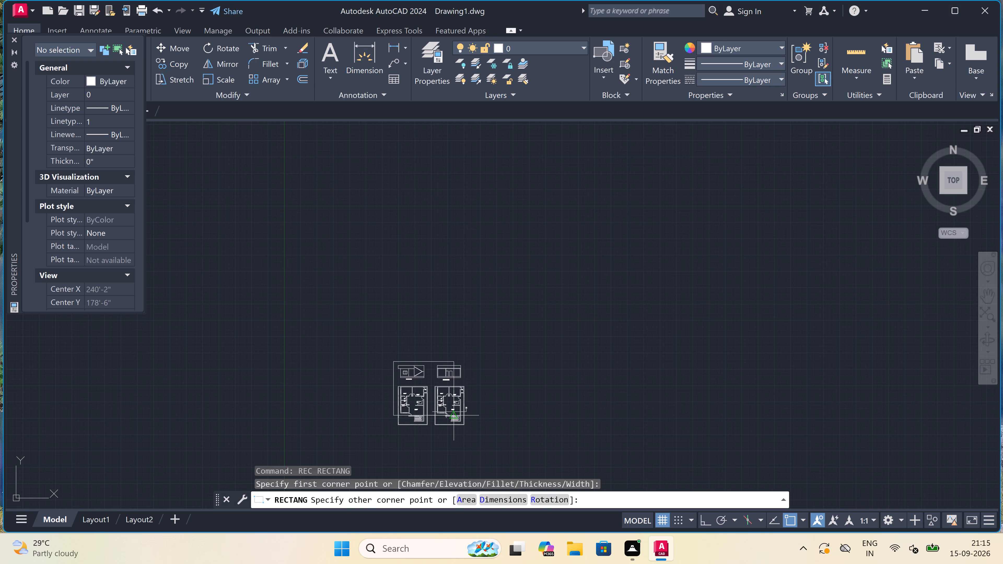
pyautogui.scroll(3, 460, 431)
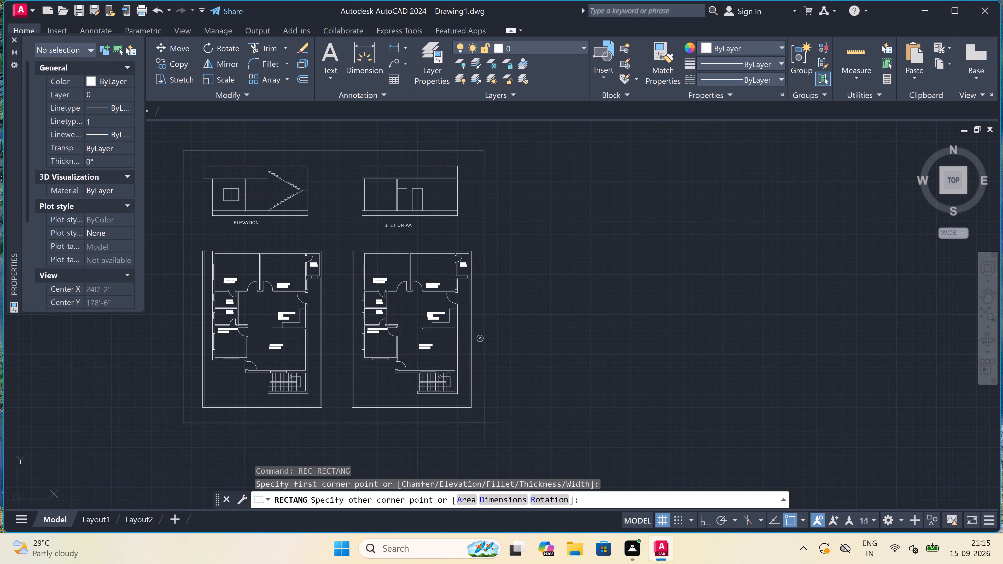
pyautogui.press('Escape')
# Draw a rectangular border enclosing the elevation, the section and both floor plans, with a margin on all sides.
pyautogui.press('space')
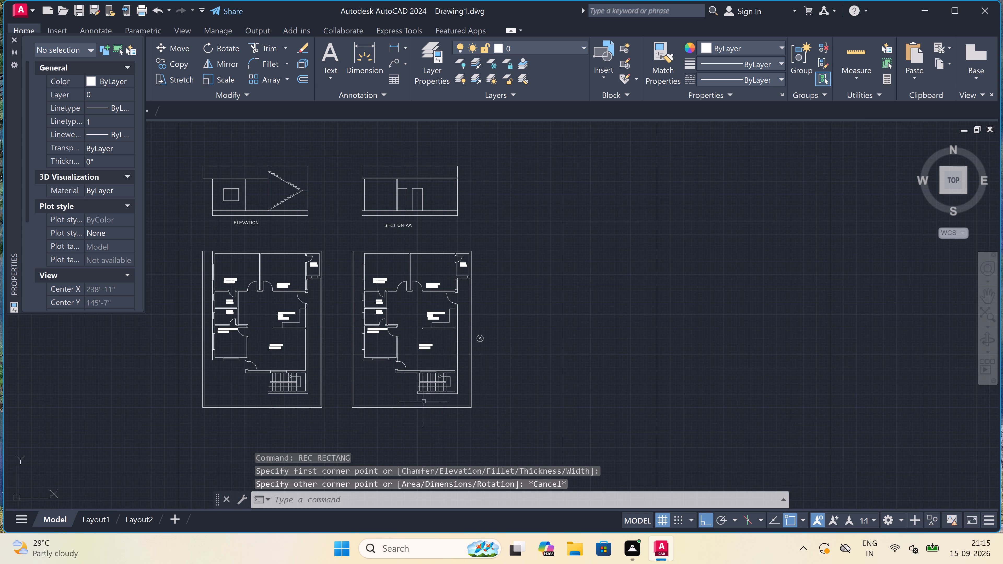
pyautogui.scroll(-1, 414, 391)
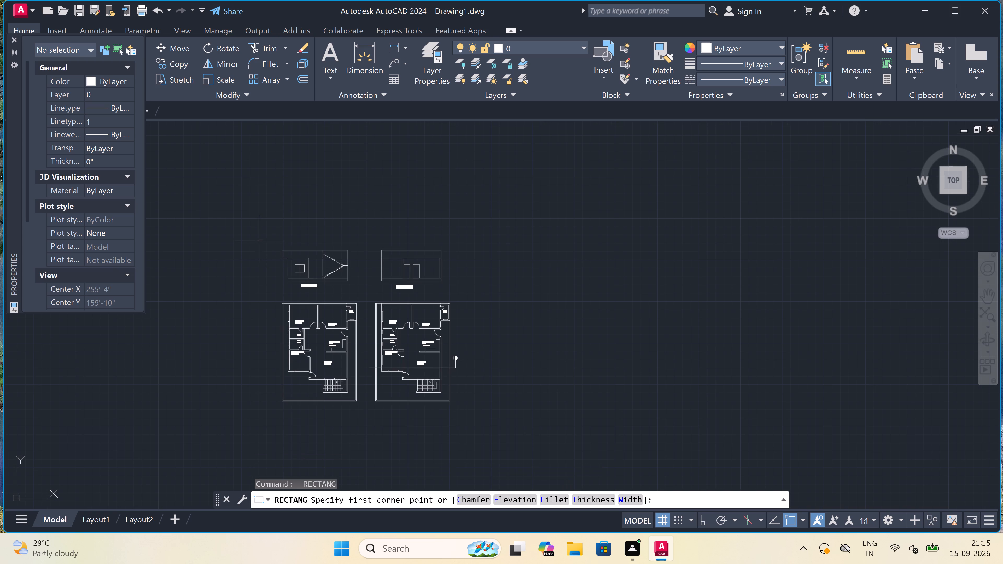
pyautogui.click(256, 231)
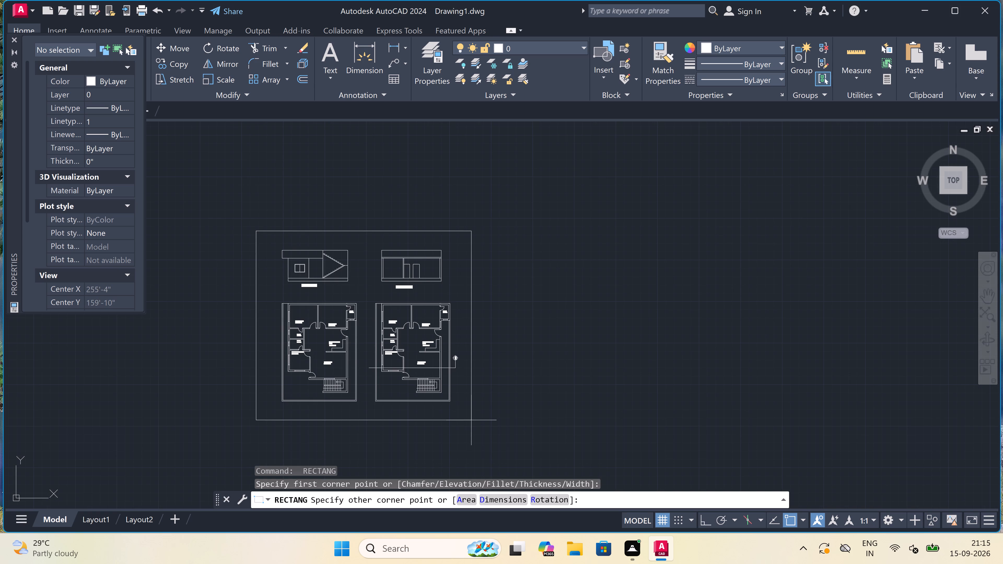
pyautogui.click(471, 420)
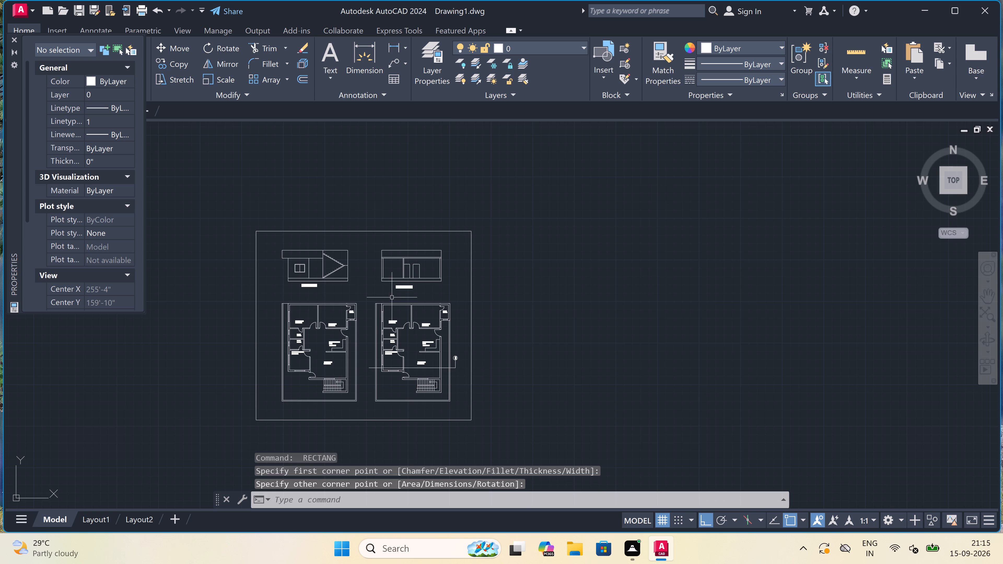
pyautogui.scroll(4, 378, 259)
pyautogui.scroll(-1, 378, 259)
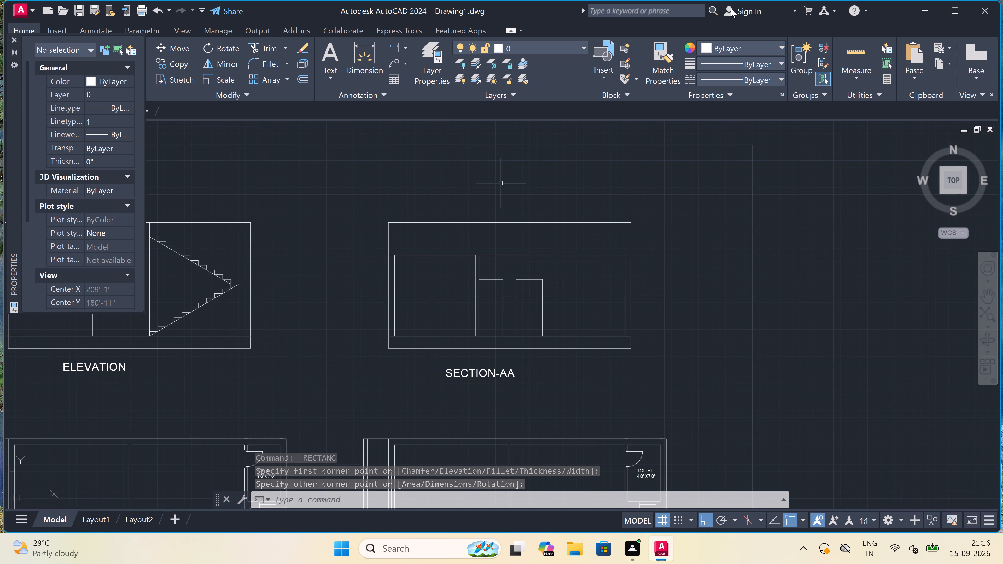
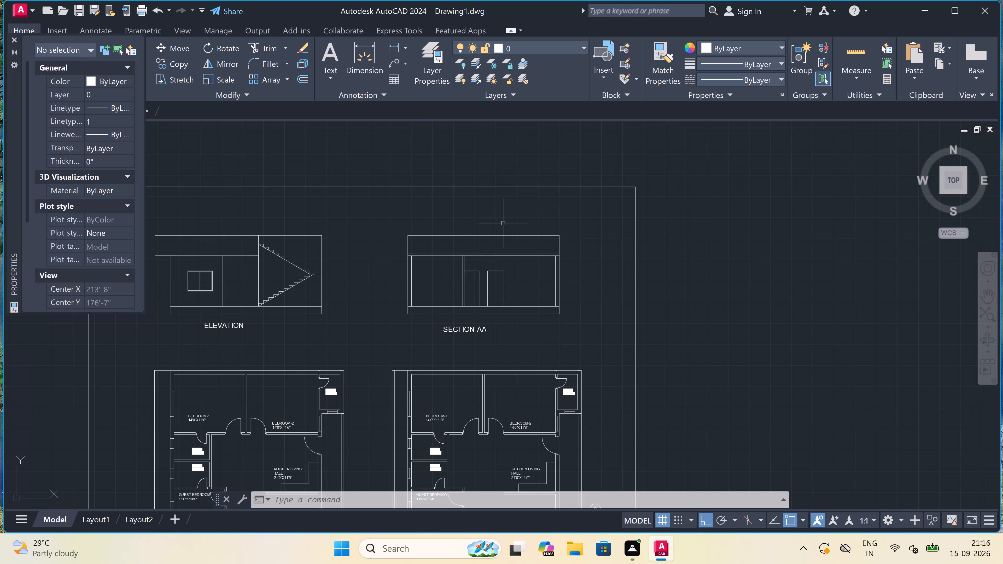
# Add the multiline text label PARAPET WALL-3'6" beside the parapet of section AA, inside the border.
pyautogui.scroll(1, 546, 233)
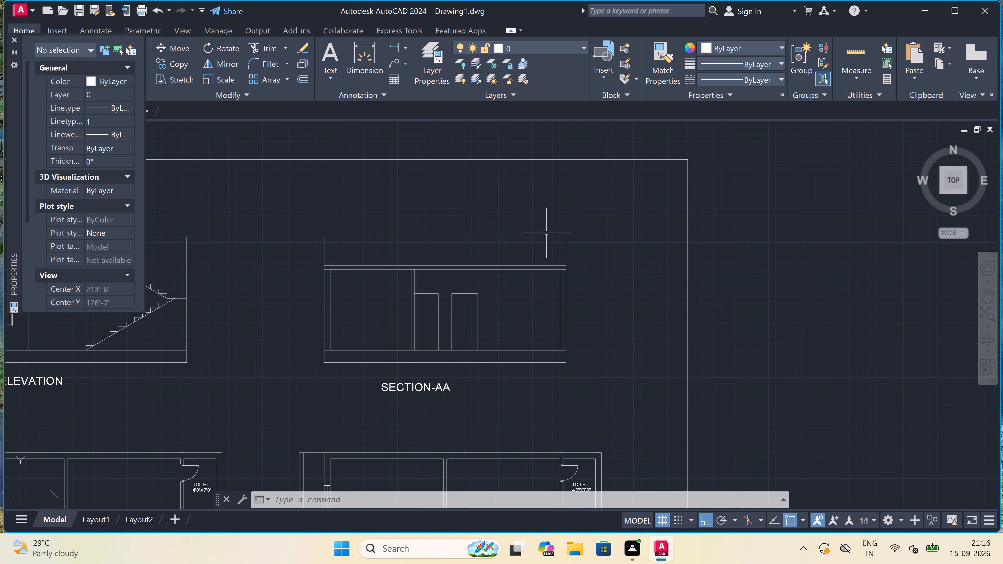
pyautogui.scroll(2, 551, 237)
pyautogui.scroll(-3, 551, 237)
pyautogui.scroll(2, 592, 257)
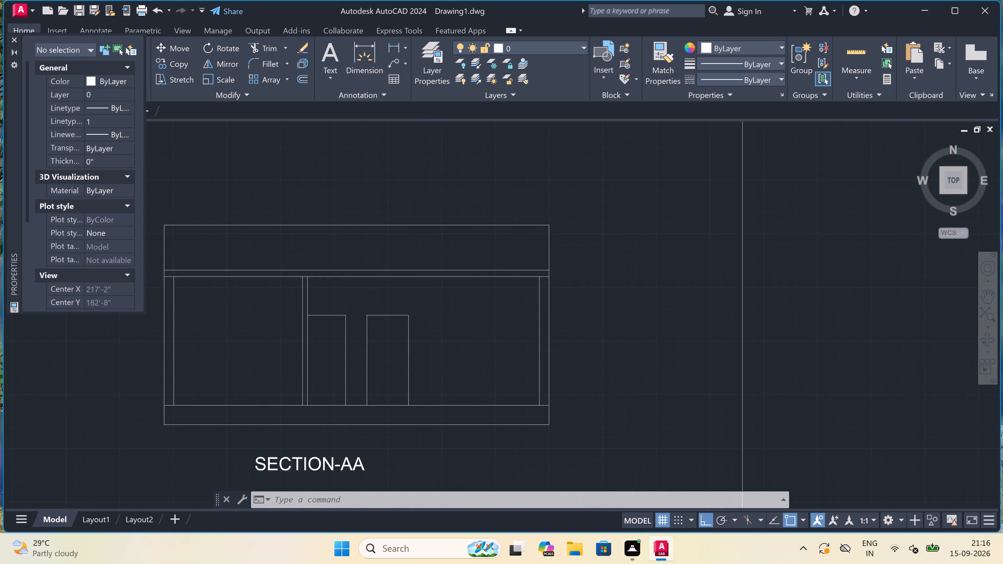
pyautogui.scroll(-3, 594, 261)
pyautogui.scroll(1, 611, 264)
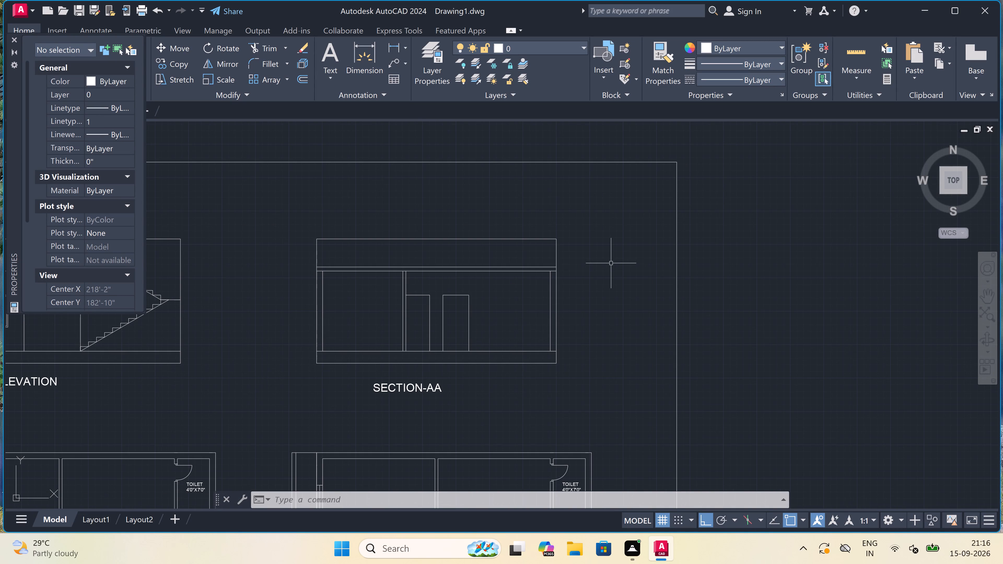
pyautogui.write('MT')
pyautogui.press('space')
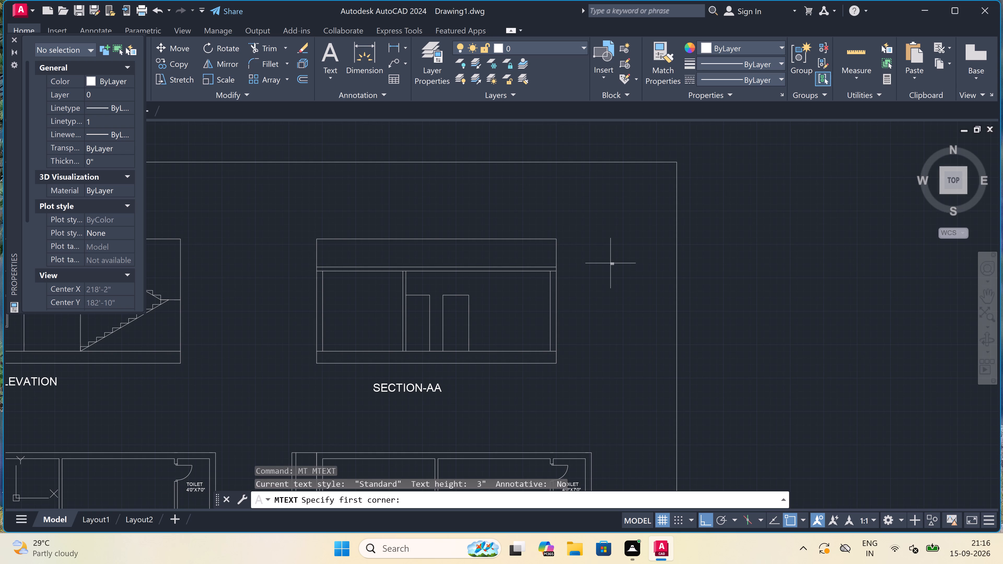
pyautogui.scroll(2, 599, 246)
pyautogui.moveTo(550, 256); pyautogui.dragTo(555, 259)
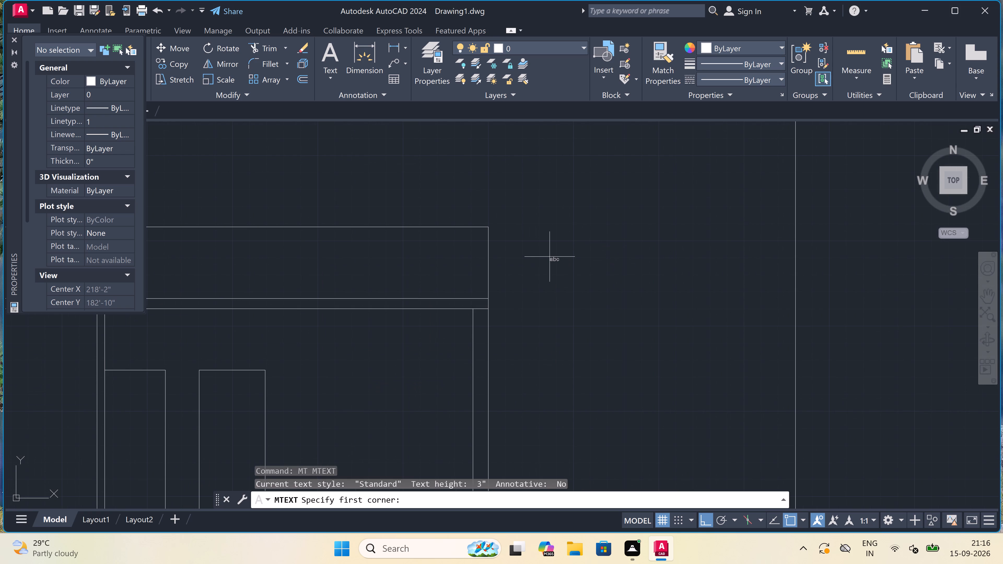
pyautogui.click(751, 286)
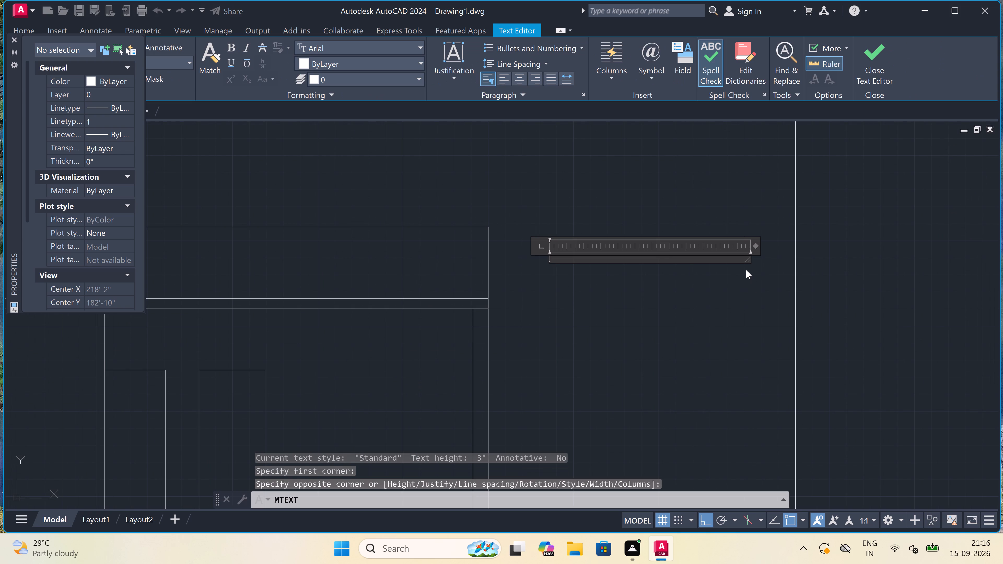
pyautogui.write('PARA')
pyautogui.write('PET')
pyautogui.press('space')
pyautogui.write('WALL')
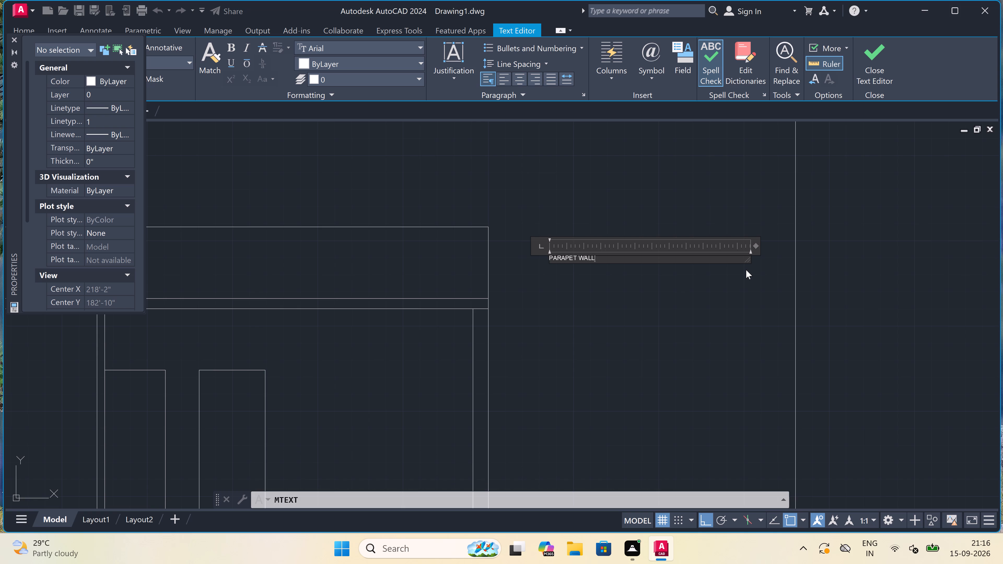
pyautogui.press('Return')
pyautogui.press('BackSpace')
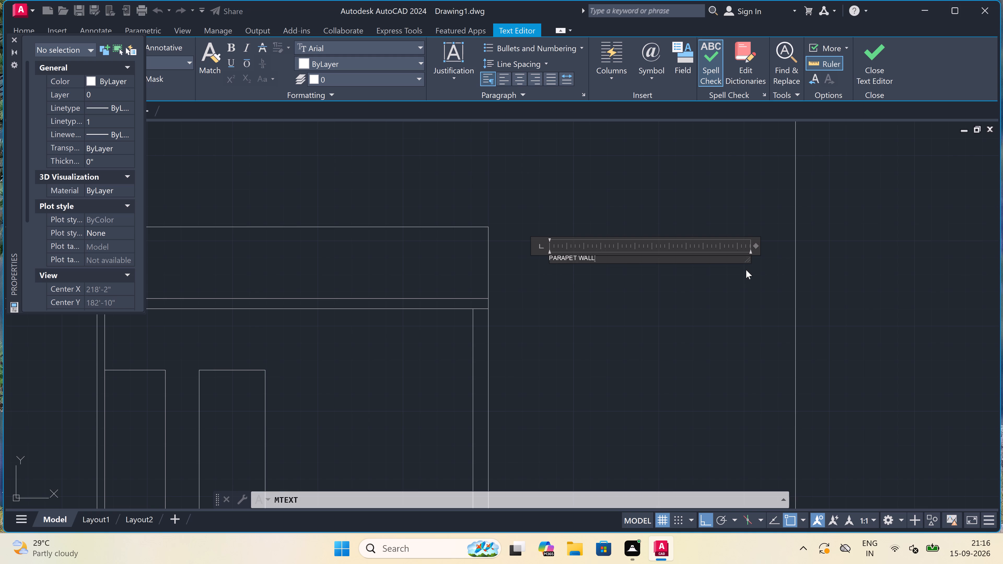
pyautogui.write('-3')
pyautogui.press("'")
pyautogui.write('6"')
pyautogui.click(581, 287)
# Add the multiline text label SLAB-6" beside the section's roof slab, below the parapet wall label.
pyautogui.press('space')
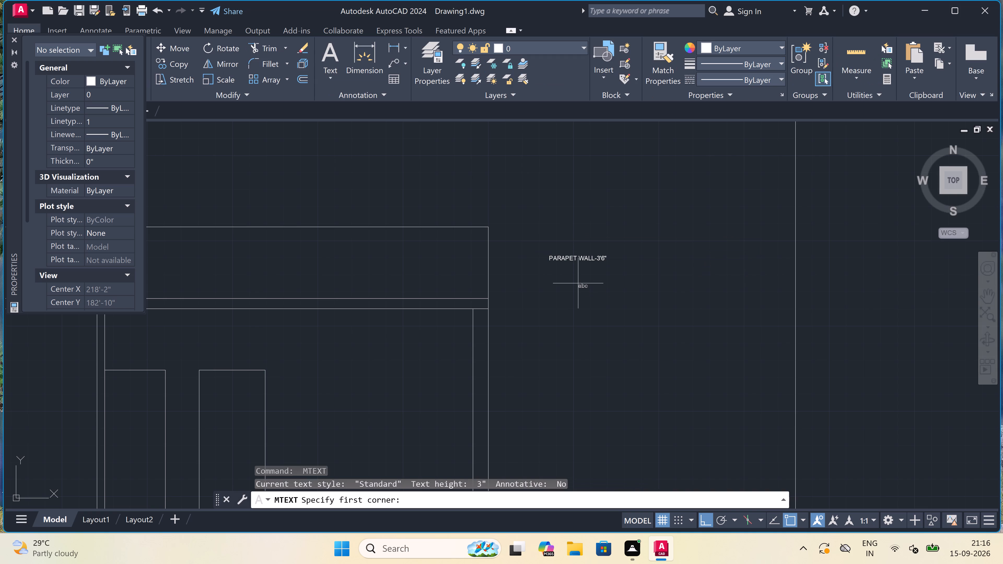
pyautogui.click(575, 290)
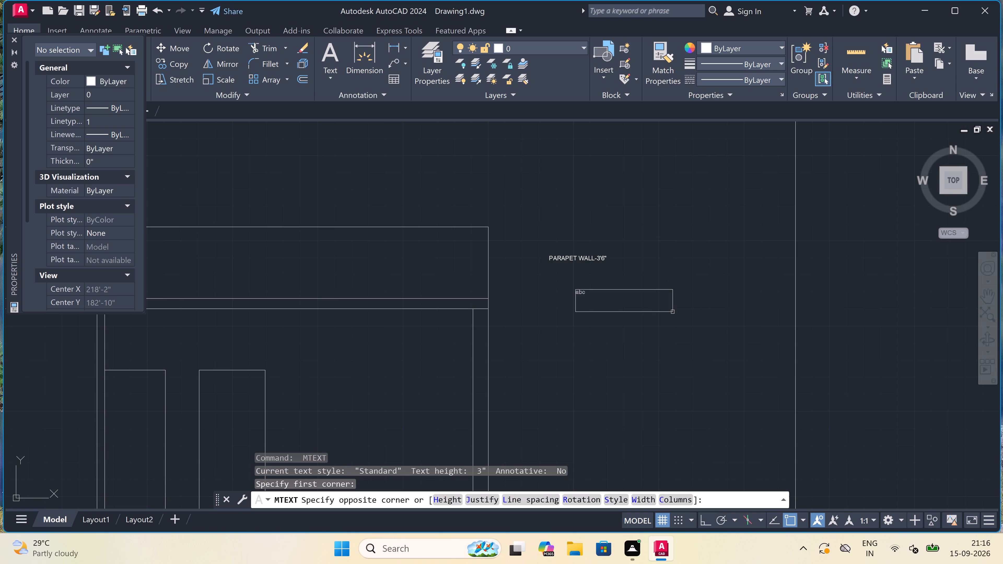
pyautogui.click(674, 314)
pyautogui.write('SLAB-')
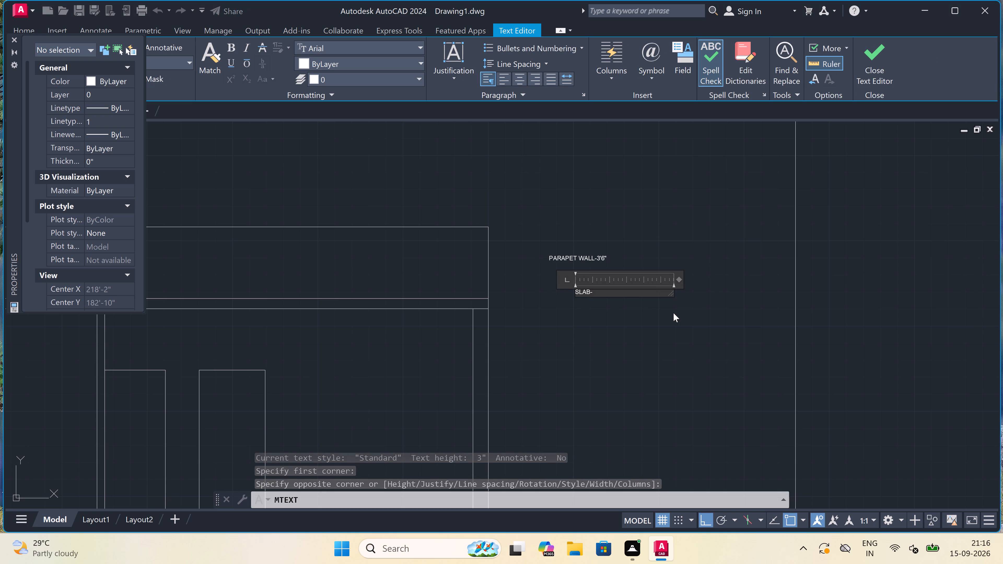
pyautogui.write('6"')
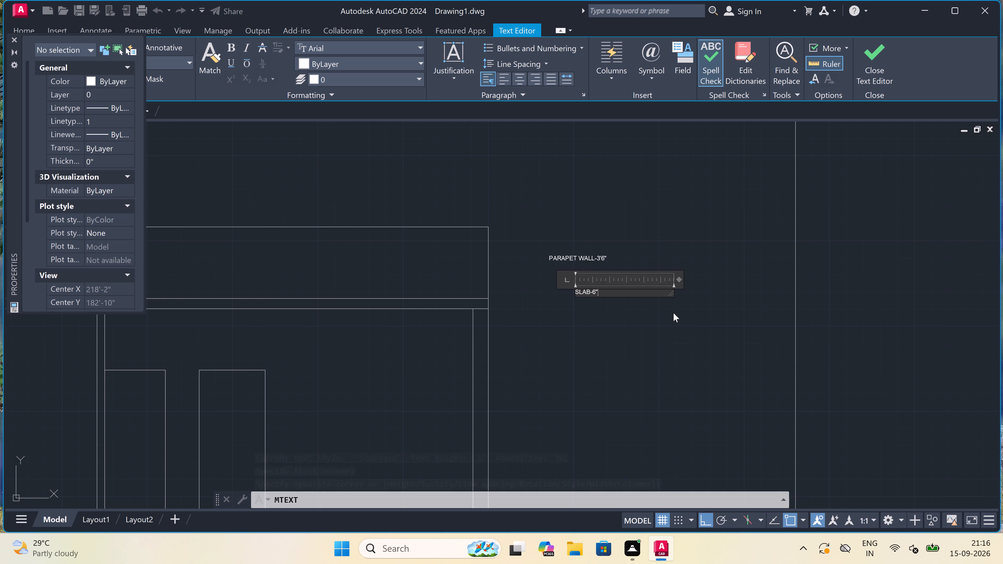
pyautogui.click(638, 316)
# Add the multiline text label WALL-10' beside the section's wall, below the slab label.
pyautogui.scroll(-2, 629, 307)
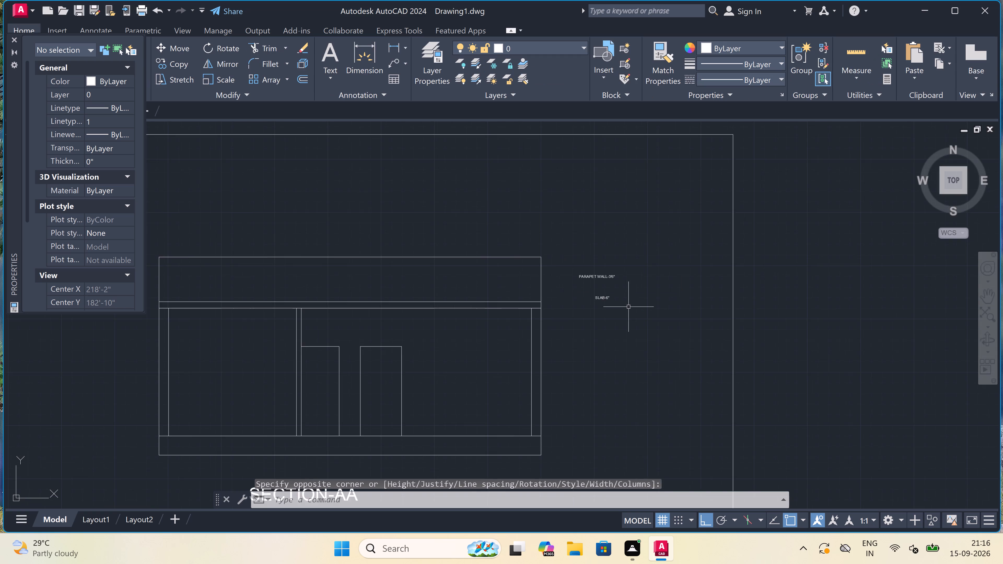
pyautogui.scroll(-2, 626, 302)
pyautogui.scroll(3, 620, 314)
pyautogui.press('space')
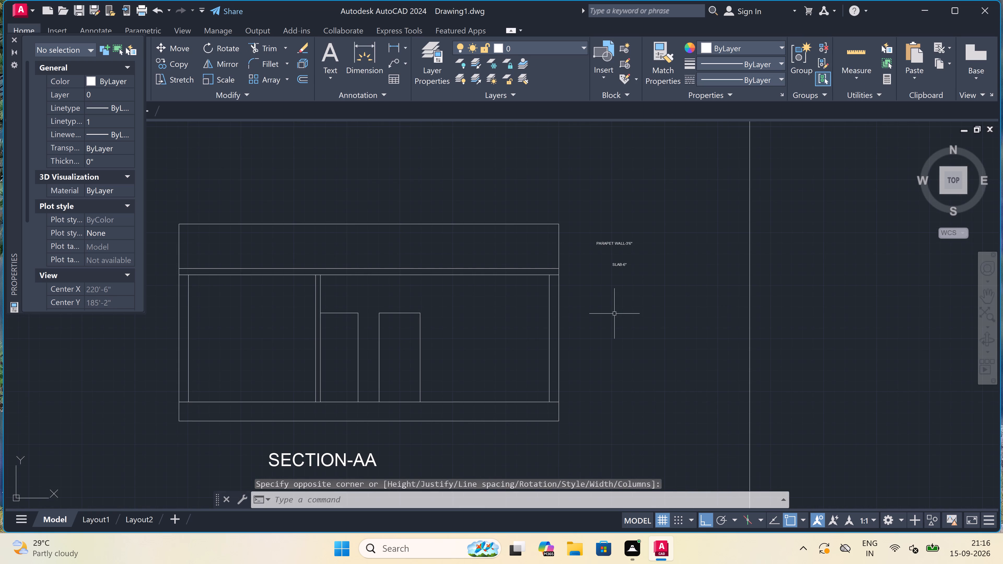
pyautogui.moveTo(606, 312); pyautogui.dragTo(611, 312)
pyautogui.click(677, 325)
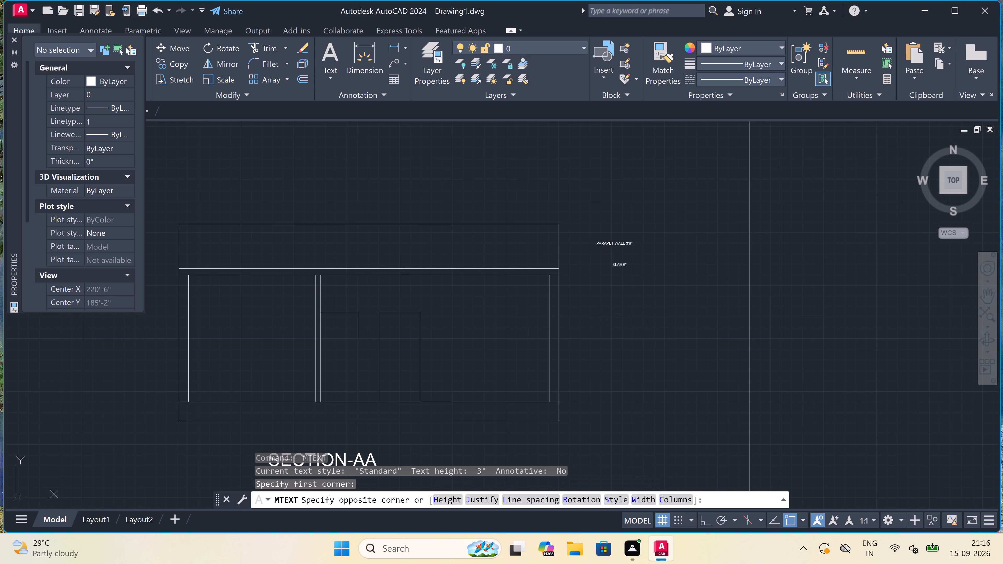
pyautogui.scroll(2, 677, 325)
pyautogui.write('WALL')
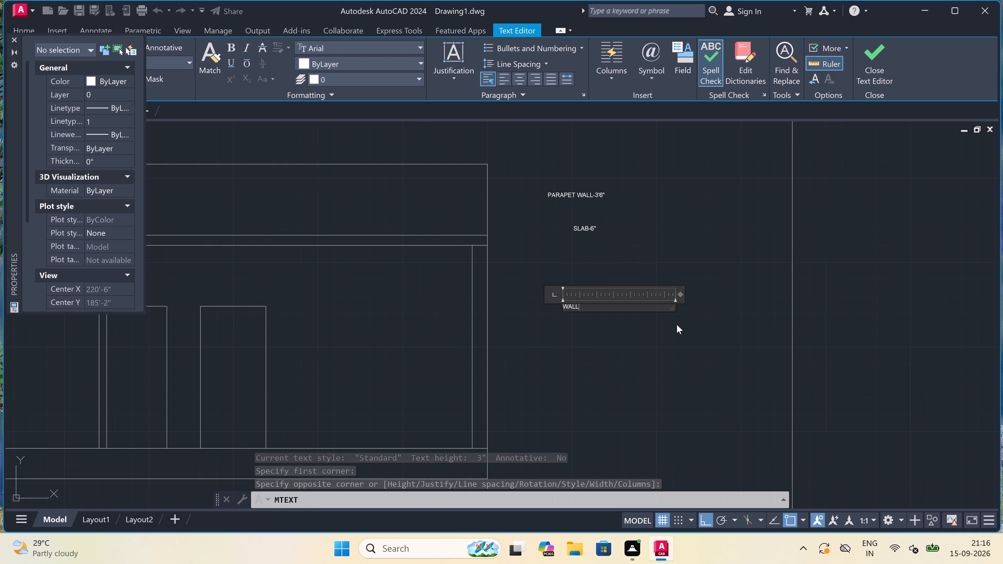
pyautogui.write("-10'")
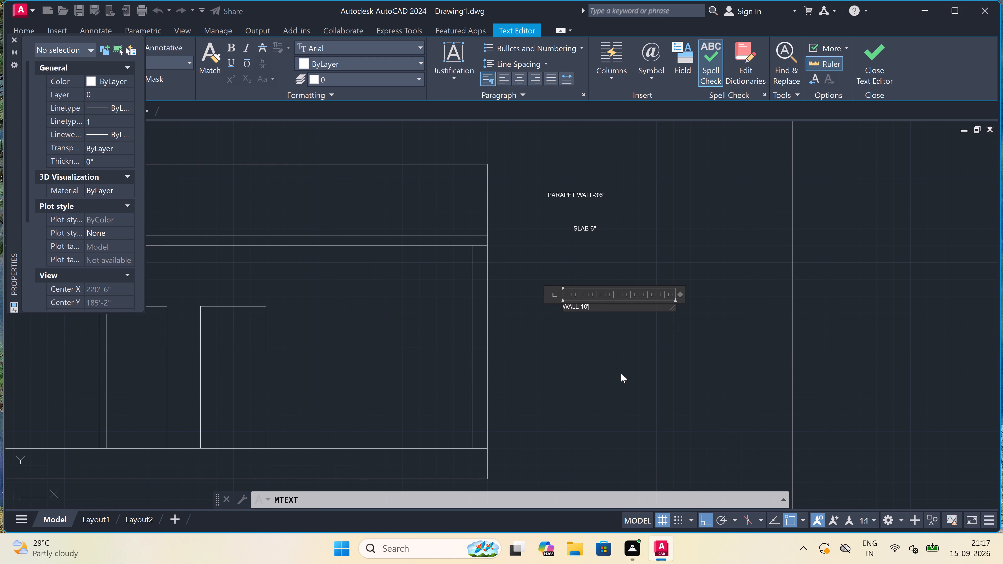
pyautogui.click(599, 361)
# Add the multiline text label GROUND FLOOR -1'6" beside the base strip of the section, below the wall label.
pyautogui.scroll(-4, 598, 356)
pyautogui.scroll(3, 603, 380)
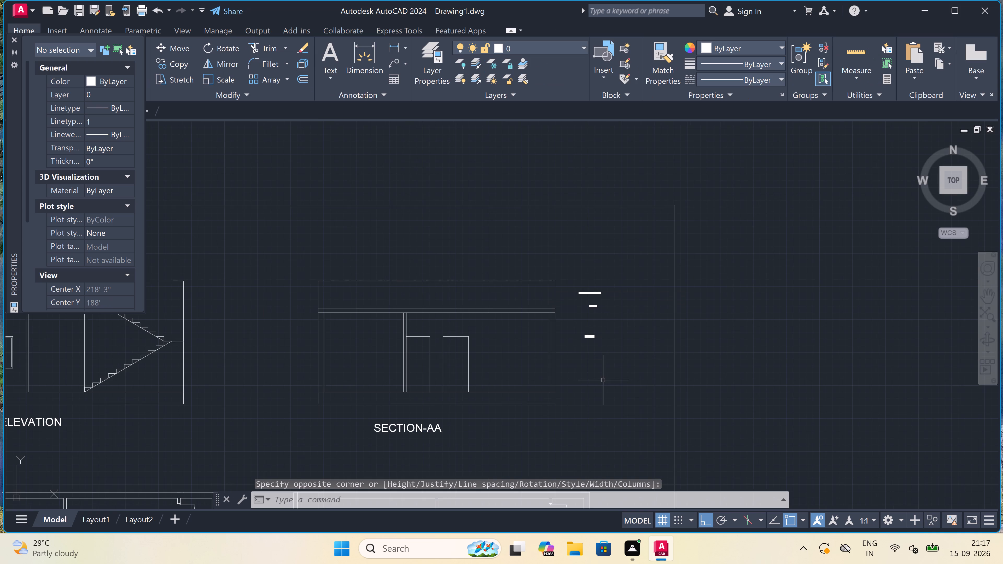
pyautogui.press('space')
pyautogui.scroll(-2, 590, 374)
pyautogui.scroll(1, 586, 402)
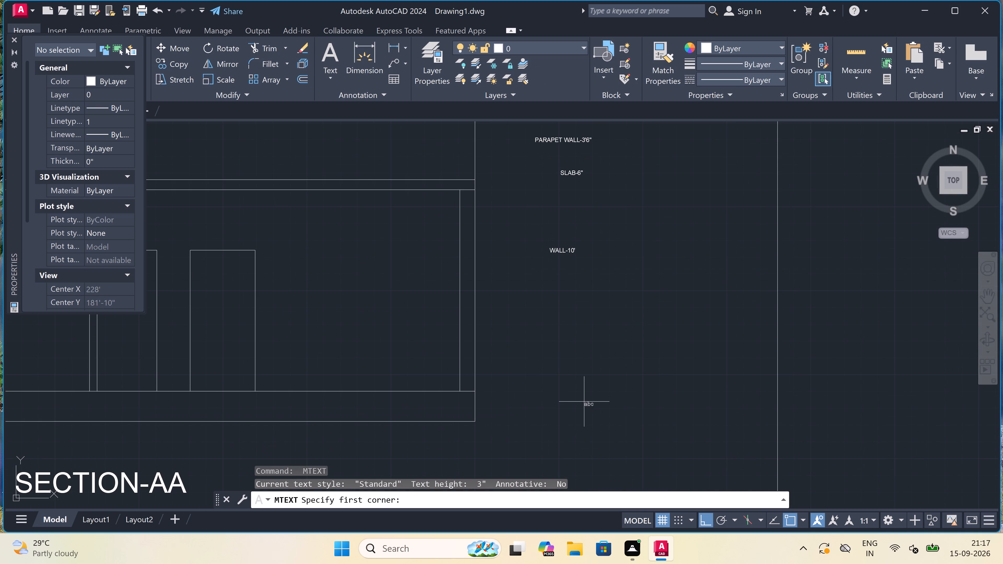
pyautogui.click(576, 398)
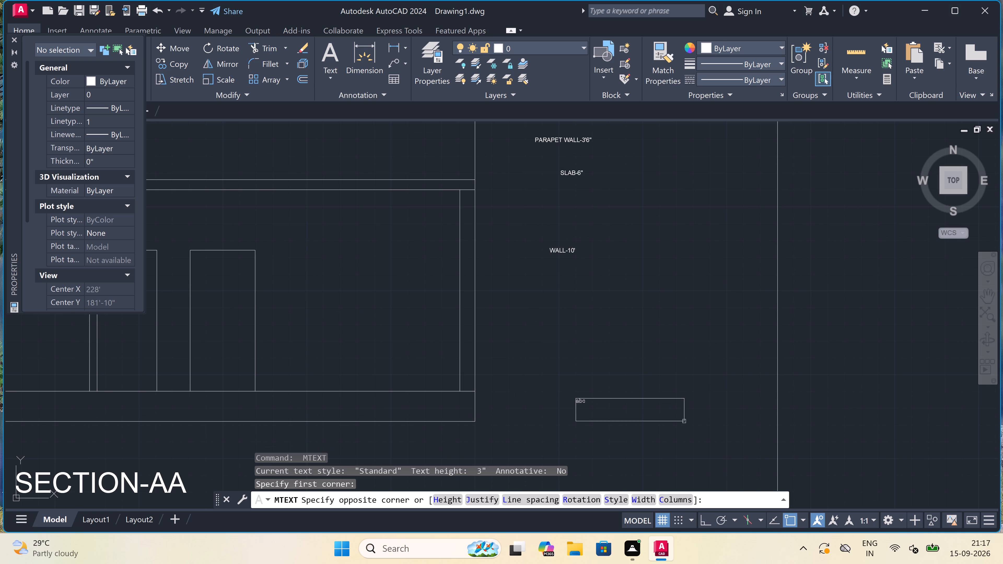
pyautogui.click(731, 412)
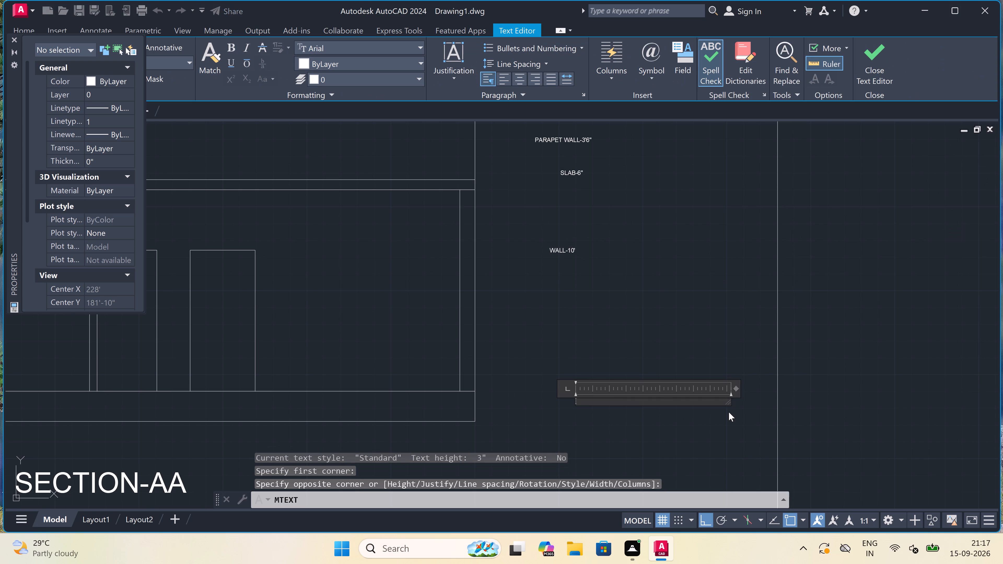
pyautogui.write('GROUND FLOOR')
pyautogui.press('space')
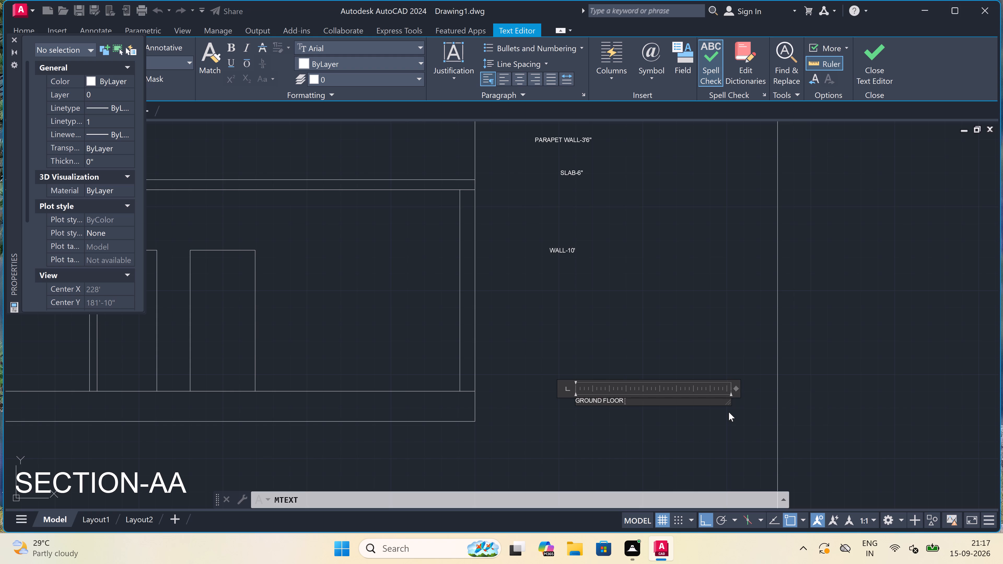
pyautogui.press('-')
pyautogui.write("1'")
pyautogui.write('6"')
pyautogui.moveTo(594, 251); pyautogui.dragTo(597, 253)
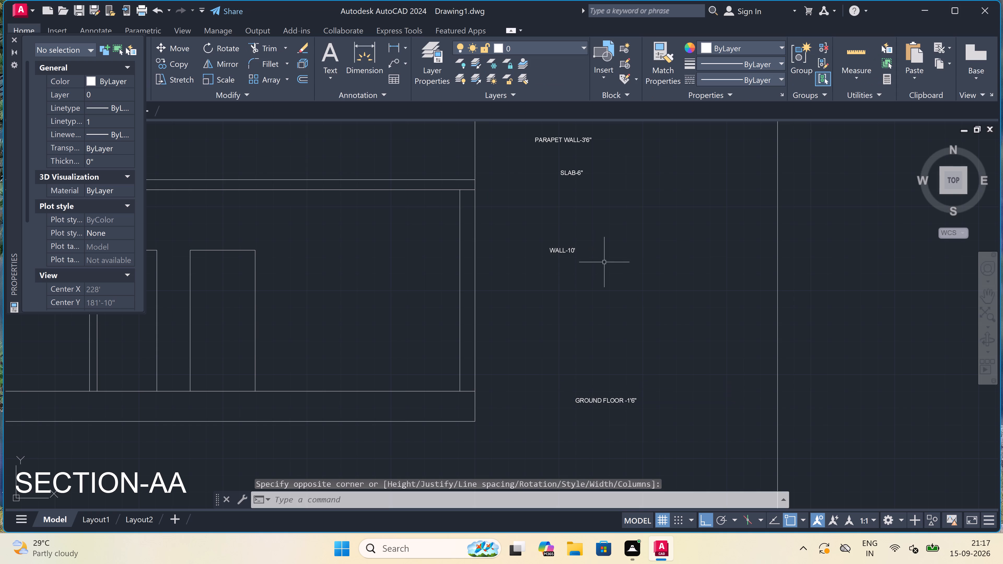
# Set the text height of the parapet wall, slab, wall and ground floor labels to 6".
pyautogui.moveTo(660, 333); pyautogui.dragTo(641, 361)
pyautogui.click(555, 418)
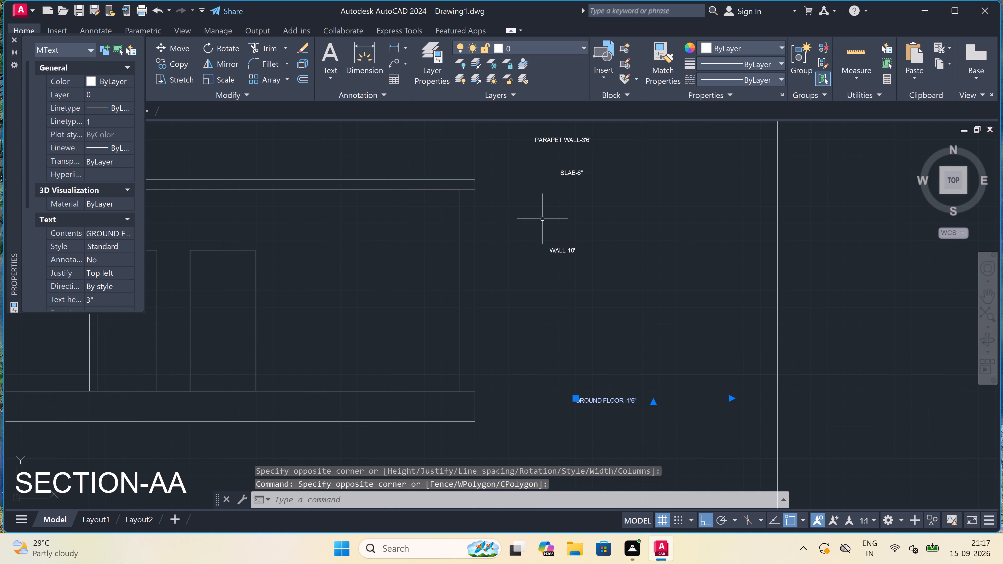
pyautogui.scroll(-2, 543, 218)
pyautogui.scroll(2, 546, 210)
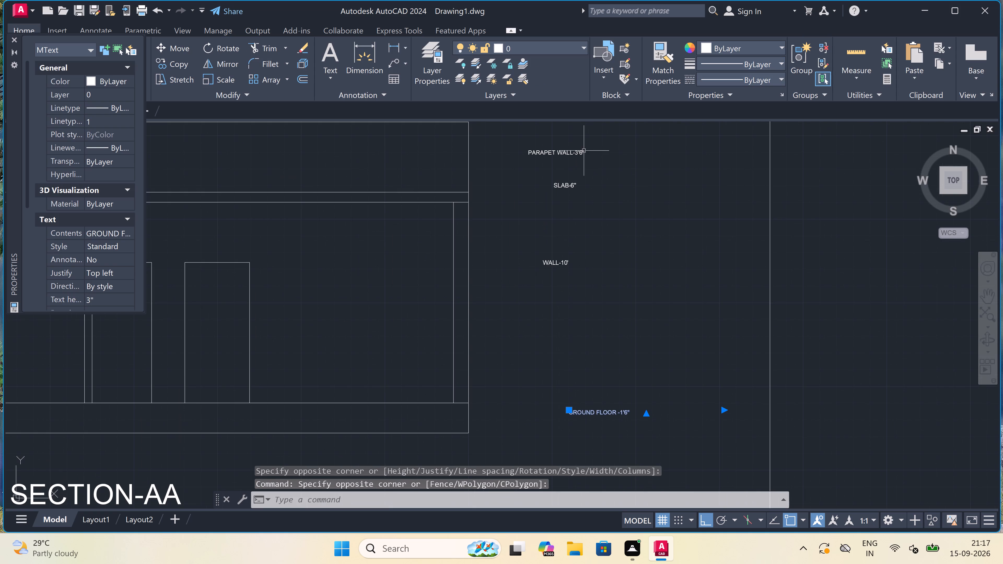
pyautogui.moveTo(609, 126); pyautogui.dragTo(603, 138)
pyautogui.click(516, 298)
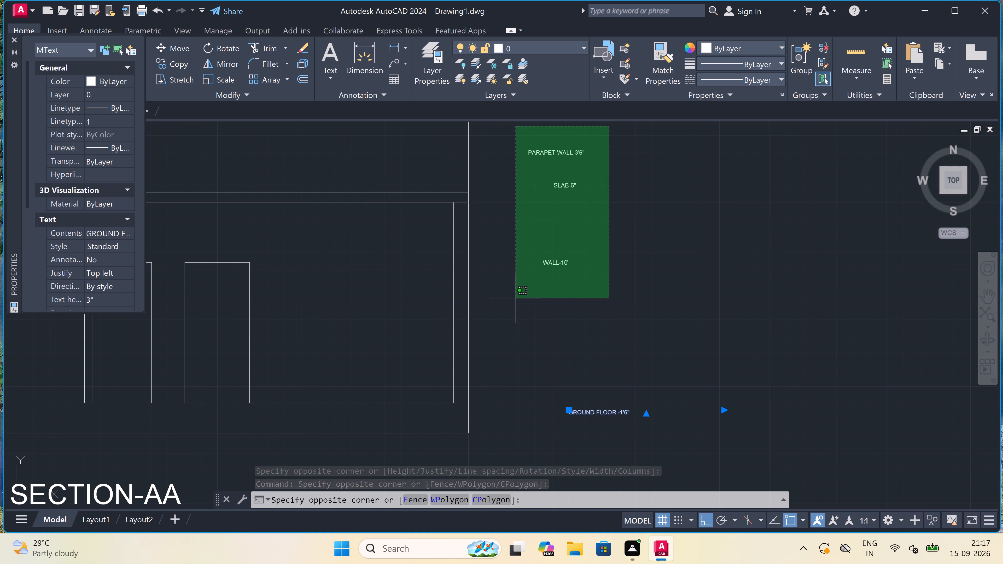
pyautogui.click(127, 302)
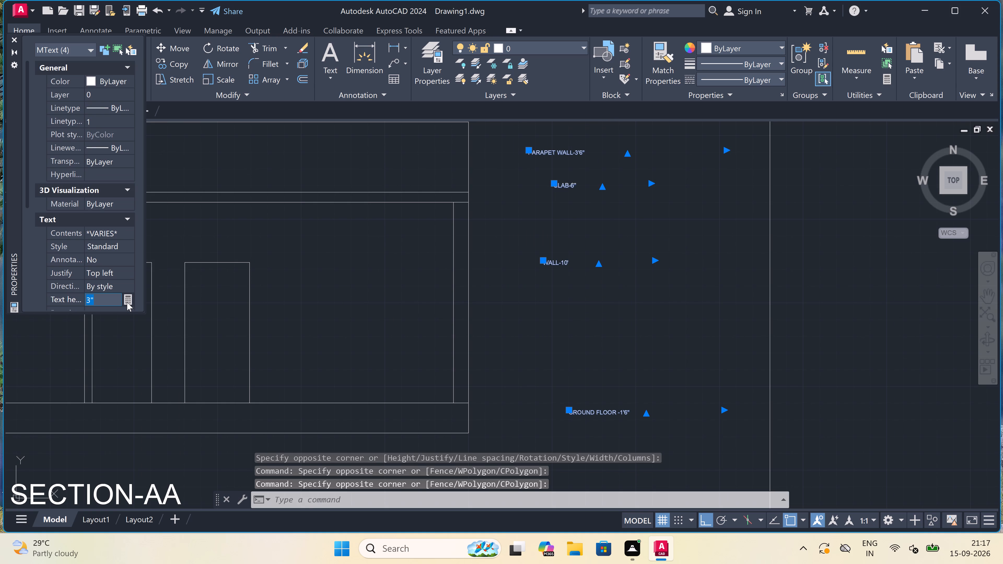
pyautogui.press('BackSpace')
pyautogui.write('6"')
pyautogui.click(357, 303)
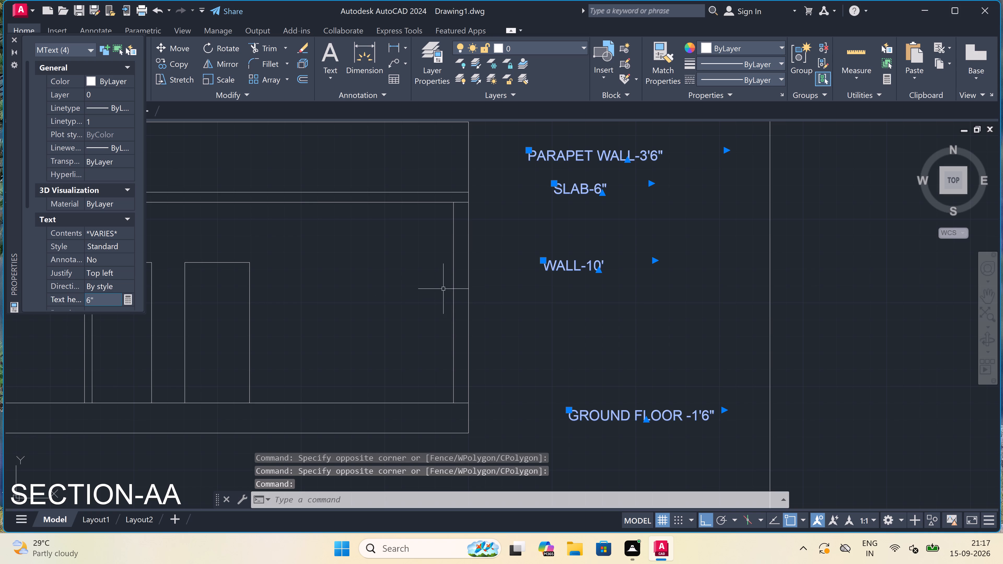
pyautogui.press('Escape')
pyautogui.scroll(-2, 505, 230)
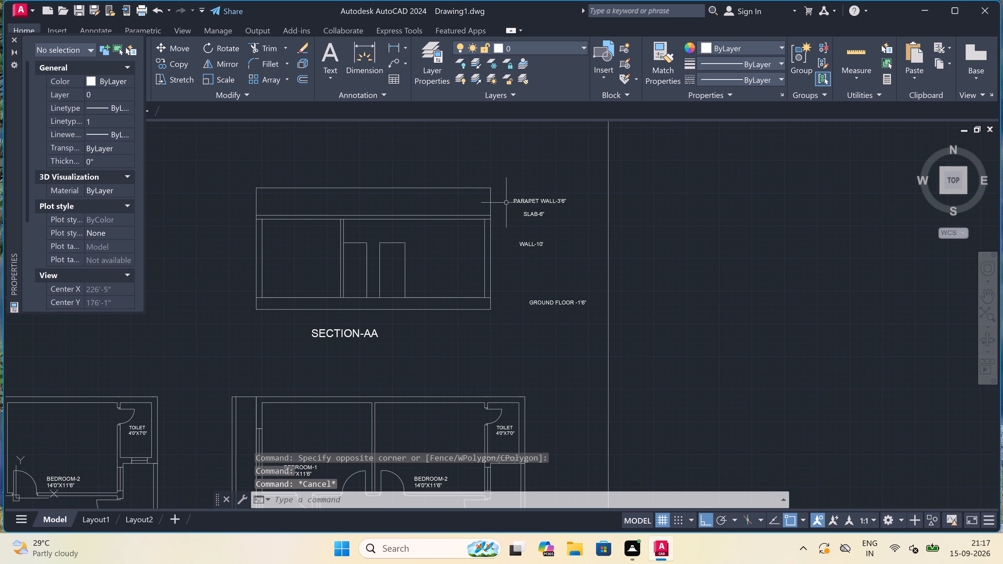
# Draw a horizontal leader line from inside the section's parapet wall across its outer edge to the PARAPET WALL-3'6" label.
pyautogui.scroll(2, 507, 196)
pyautogui.press('l')
pyautogui.press('space')
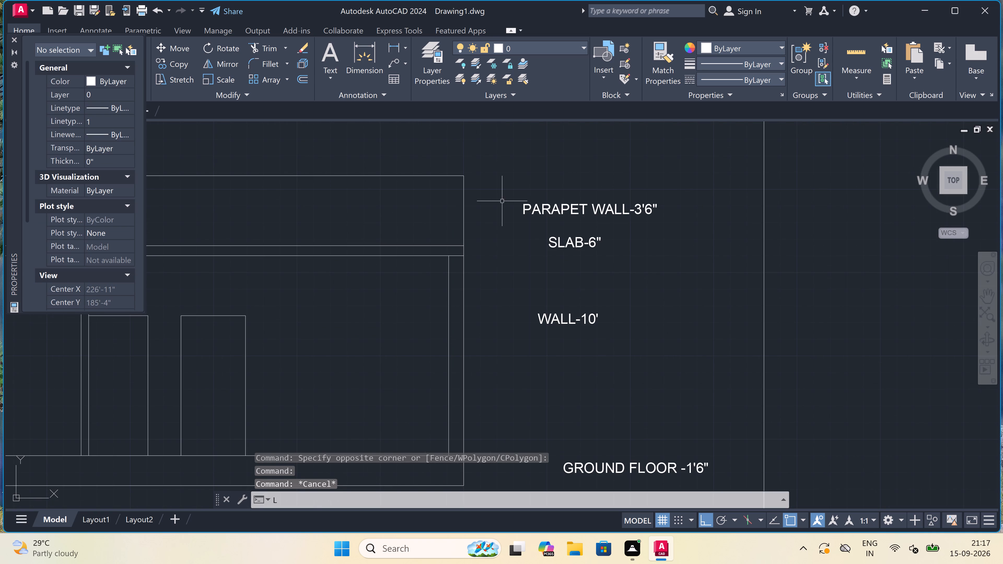
pyautogui.moveTo(436, 214); pyautogui.dragTo(451, 214)
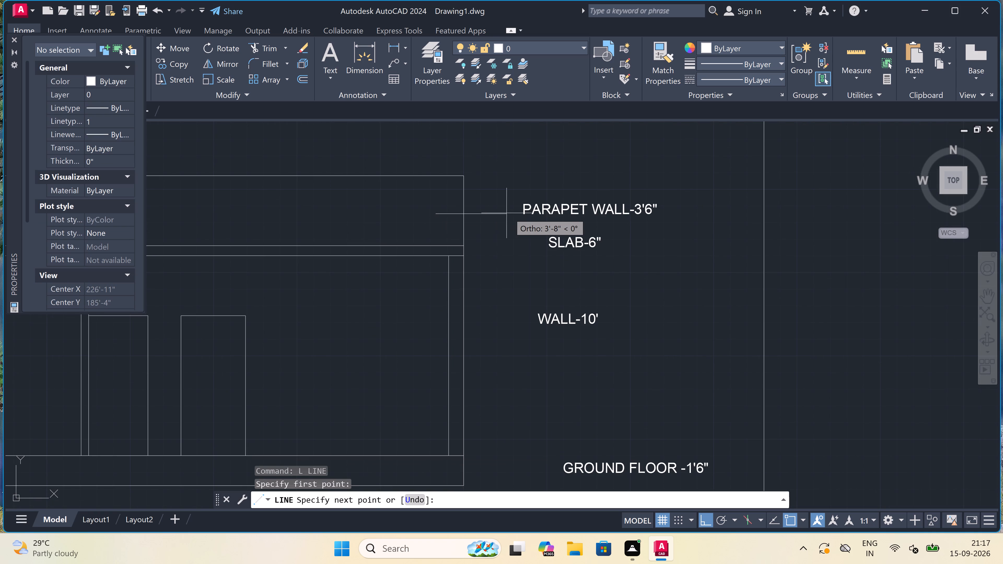
pyautogui.click(515, 213)
pyautogui.press('Escape')
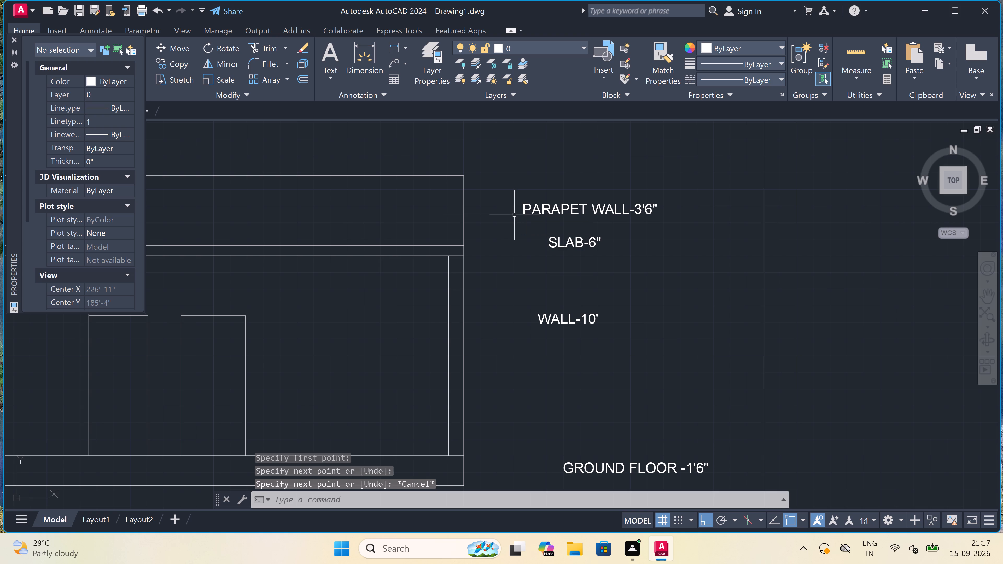
# Draw a horizontal leader line from inside the section's roof slab out towards the SLAB-6" label.
pyautogui.press('space')
pyautogui.scroll(2, 441, 252)
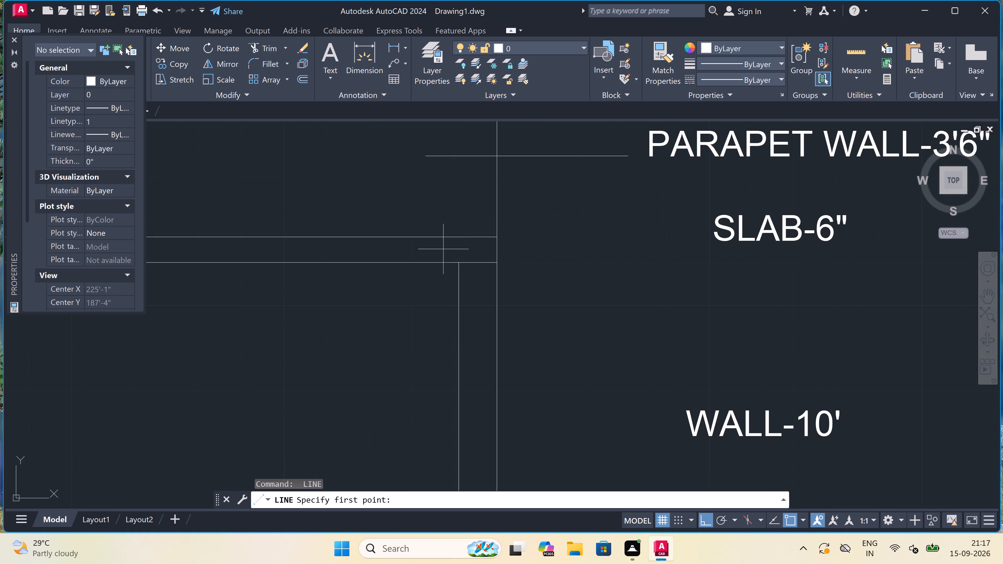
pyautogui.click(451, 246)
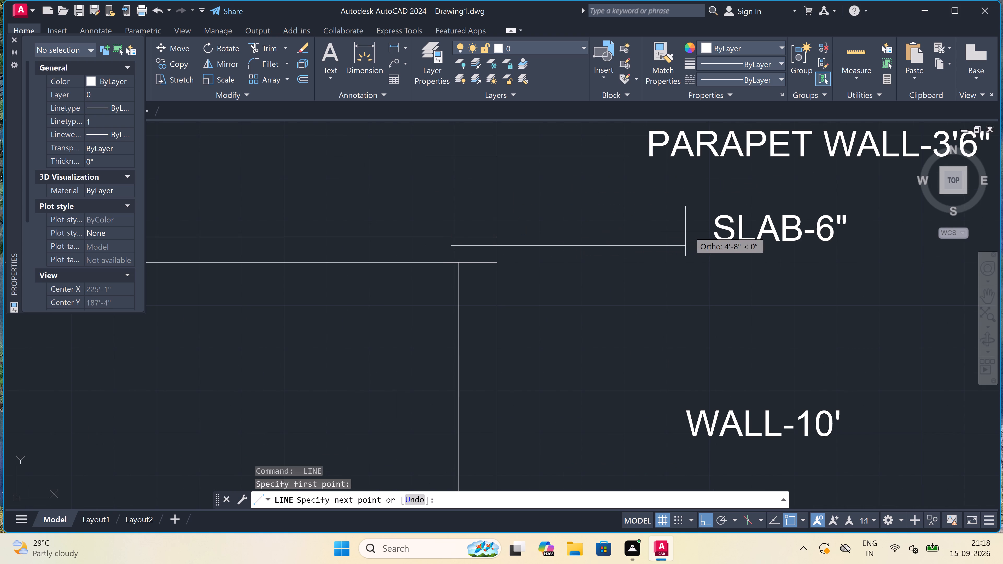
pyautogui.click(664, 243)
pyautogui.press('Escape')
# Draw a horizontal leader line from inside the section across its outer wall to the WALL-10' label.
pyautogui.scroll(-3, 637, 212)
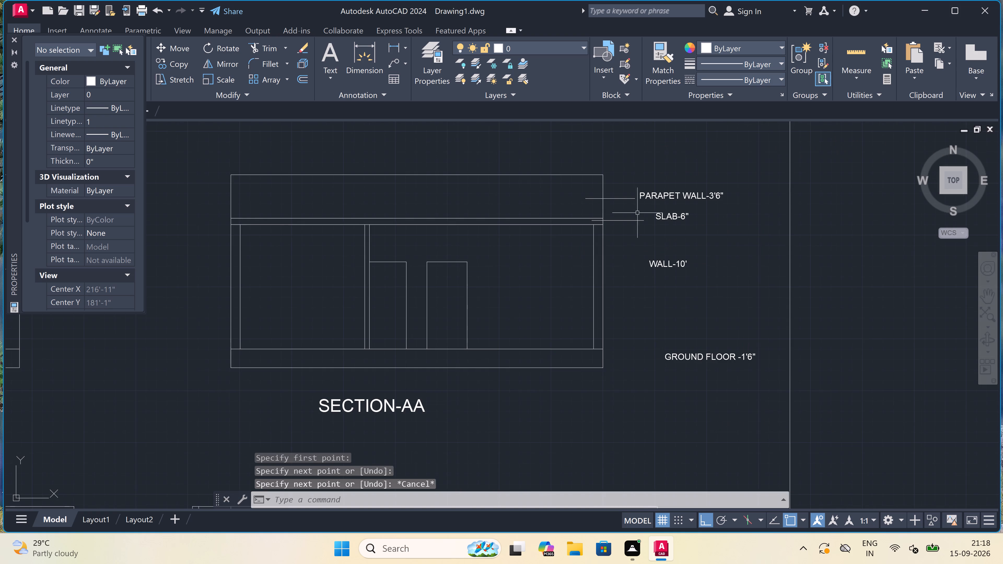
pyautogui.scroll(1, 627, 261)
pyautogui.press('space')
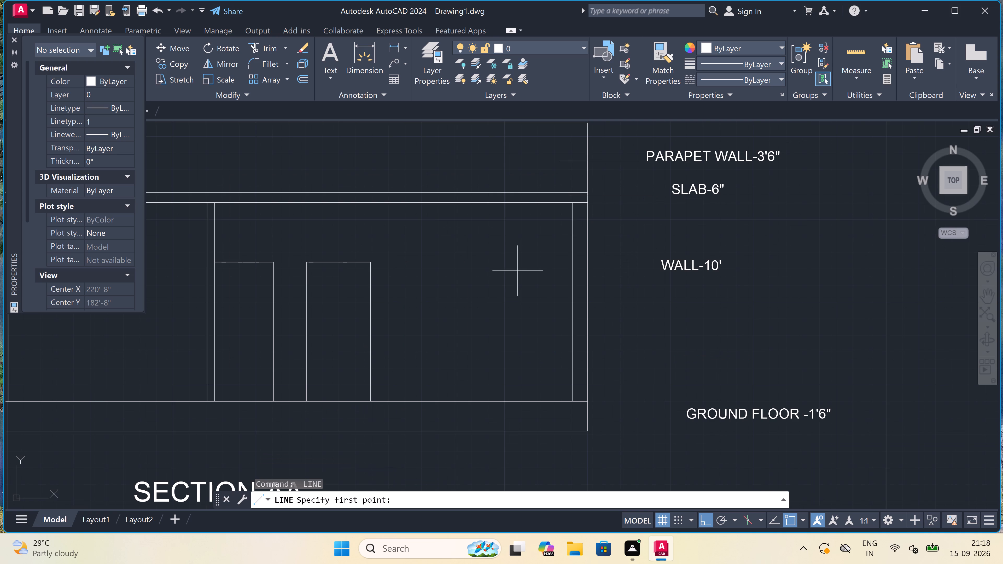
pyautogui.moveTo(539, 258); pyautogui.dragTo(544, 258)
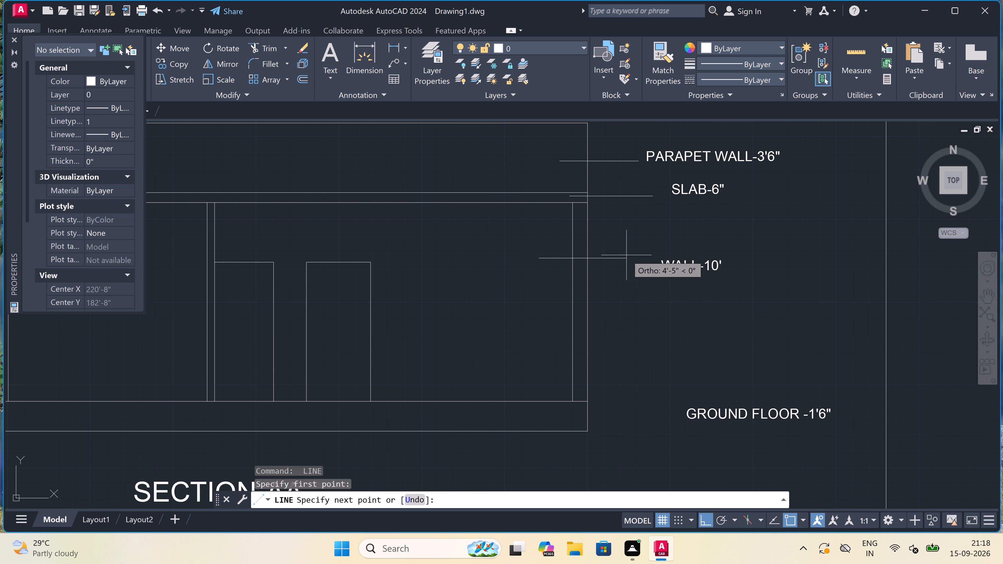
pyautogui.click(646, 257)
pyautogui.press('Escape')
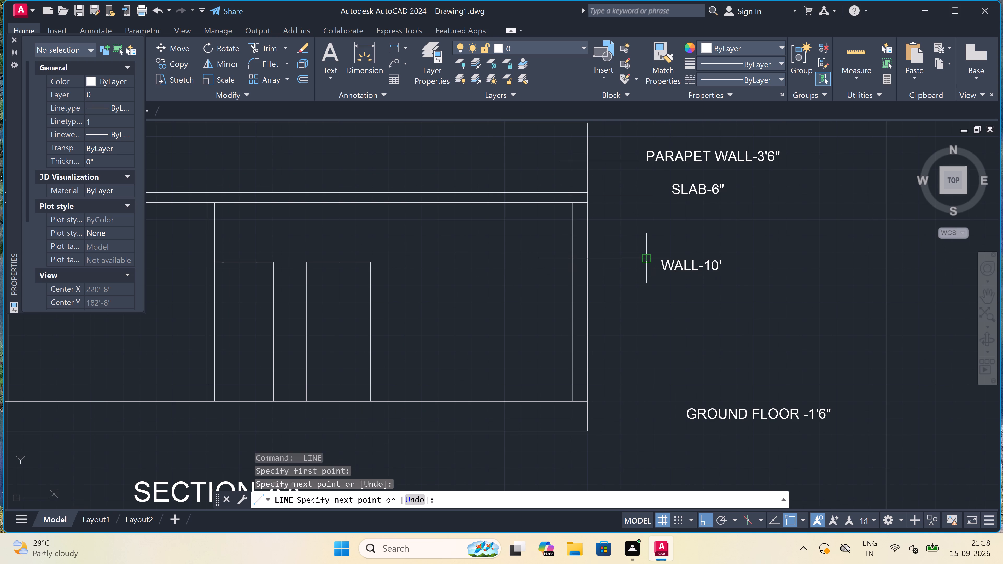
# Draw a horizontal leader line about 5'-2" long from the section's base strip to the GROUND FLOOR -1'6" label.
pyautogui.scroll(-3, 640, 239)
pyautogui.scroll(3, 651, 299)
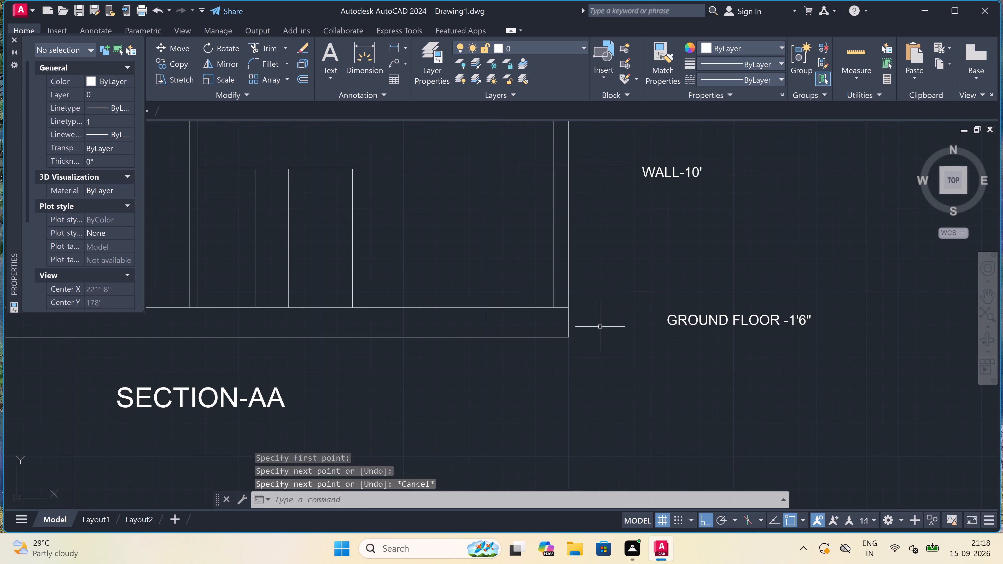
pyautogui.press('space')
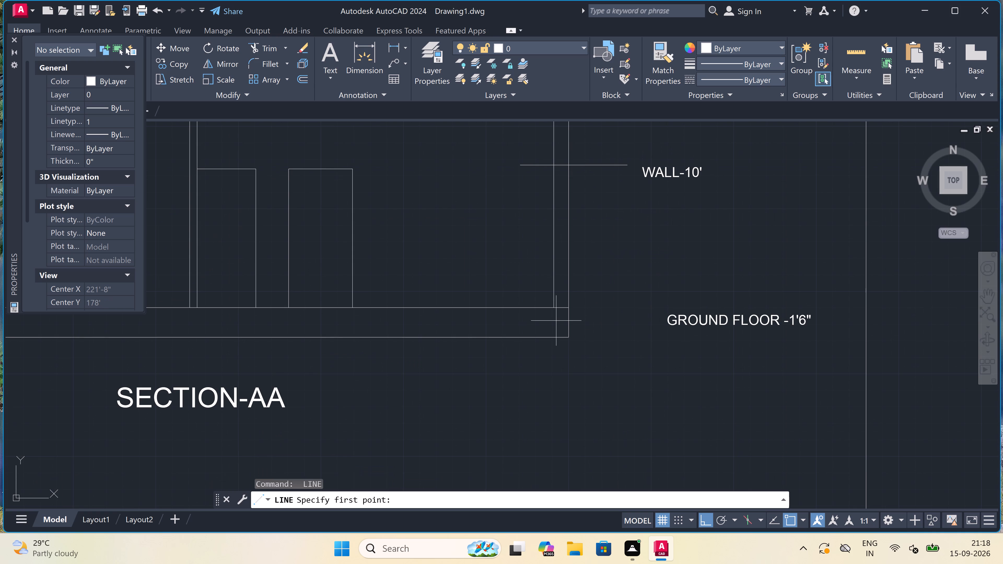
pyautogui.moveTo(556, 321); pyautogui.dragTo(559, 321)
pyautogui.scroll(3, 658, 319)
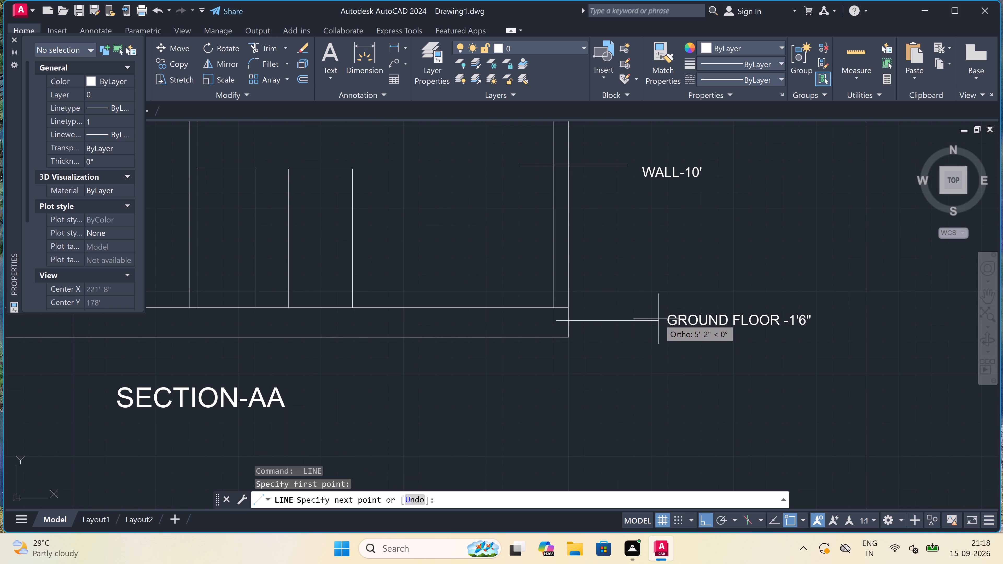
pyautogui.click(658, 326)
pyautogui.press('Escape')
# Review the whole sheet, checking the section's labels and leader lines alongside the elevation.
pyautogui.scroll(-2, 640, 282)
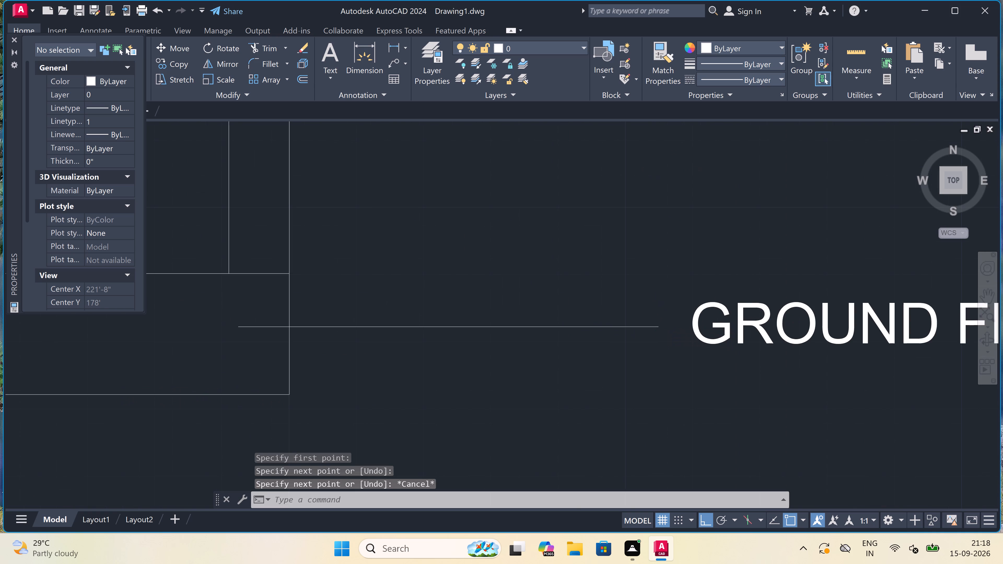
pyautogui.scroll(-5, 640, 282)
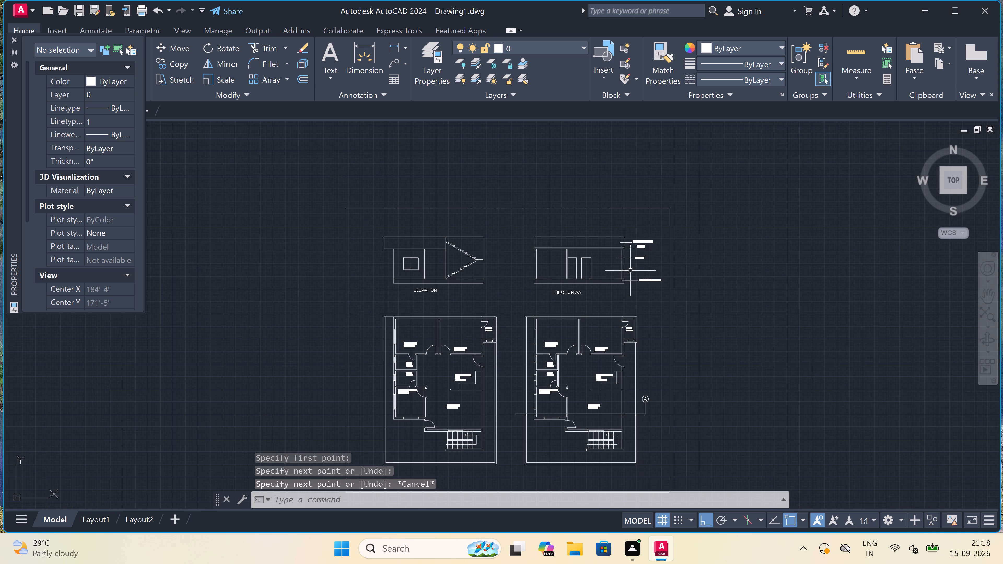
pyautogui.scroll(-4, 583, 244)
pyautogui.scroll(3, 583, 286)
pyautogui.scroll(-2, 582, 284)
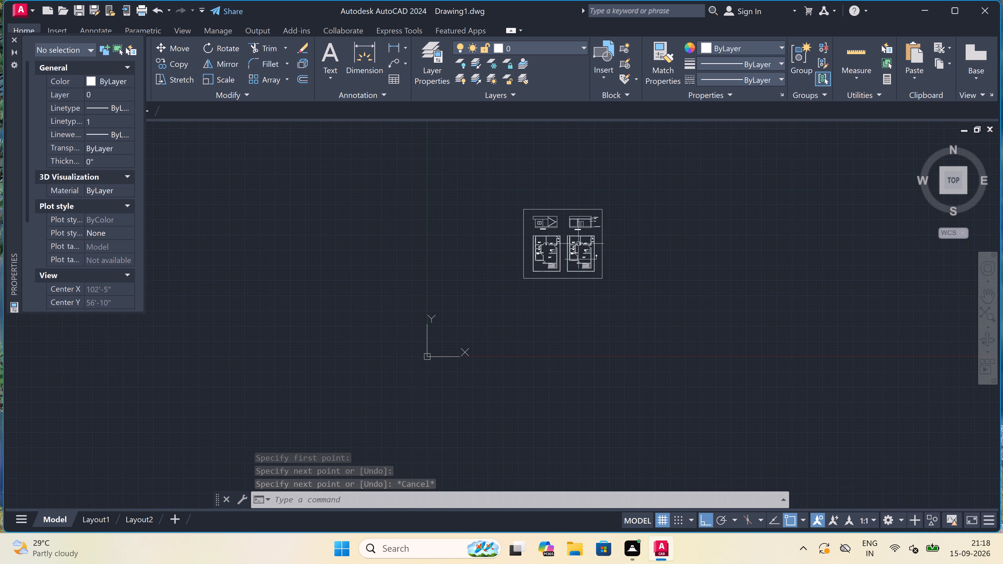
pyautogui.scroll(6, 578, 214)
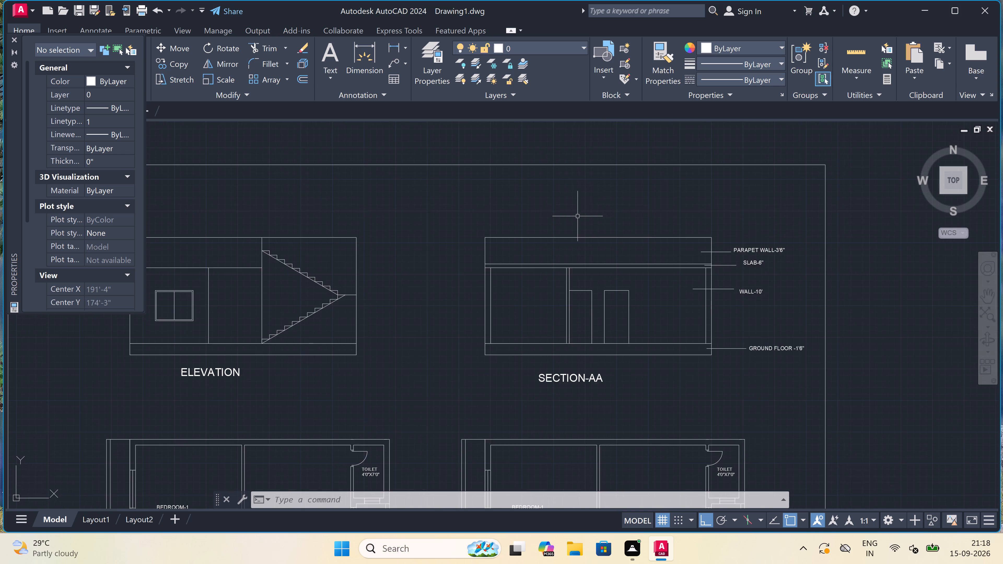
pyautogui.scroll(-2, 578, 216)
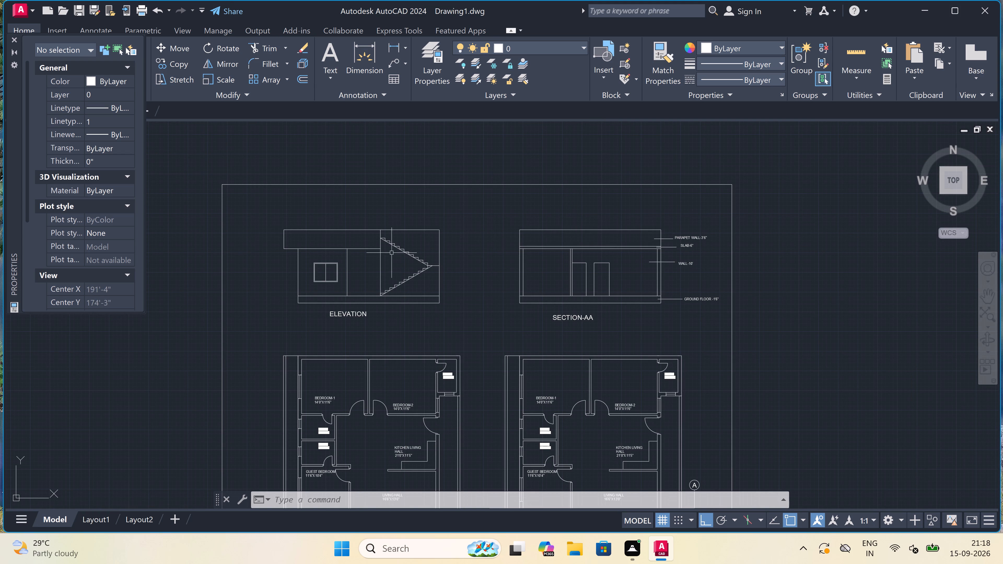
# Draw three short parallel slanted glass lines in the right-hand pane of the elevation's window, with Ortho off.
pyautogui.scroll(5, 318, 268)
pyautogui.press('l')
pyautogui.press('space')
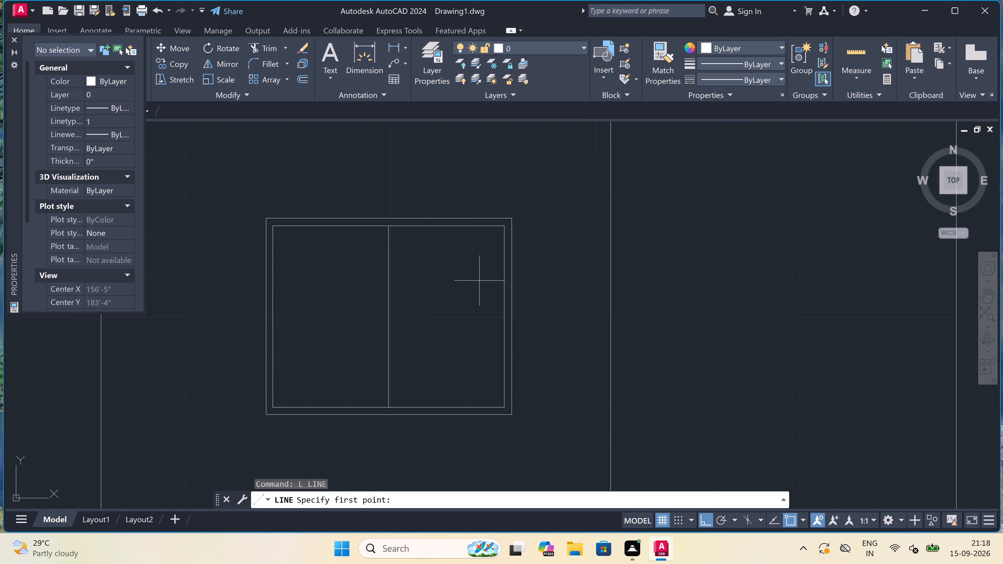
pyautogui.click(457, 296)
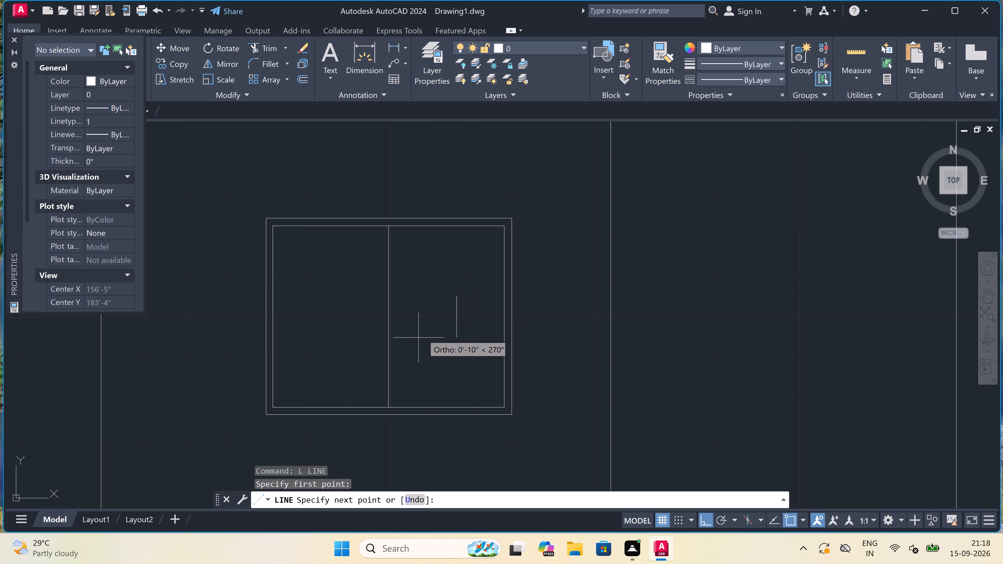
pyautogui.press('F8')
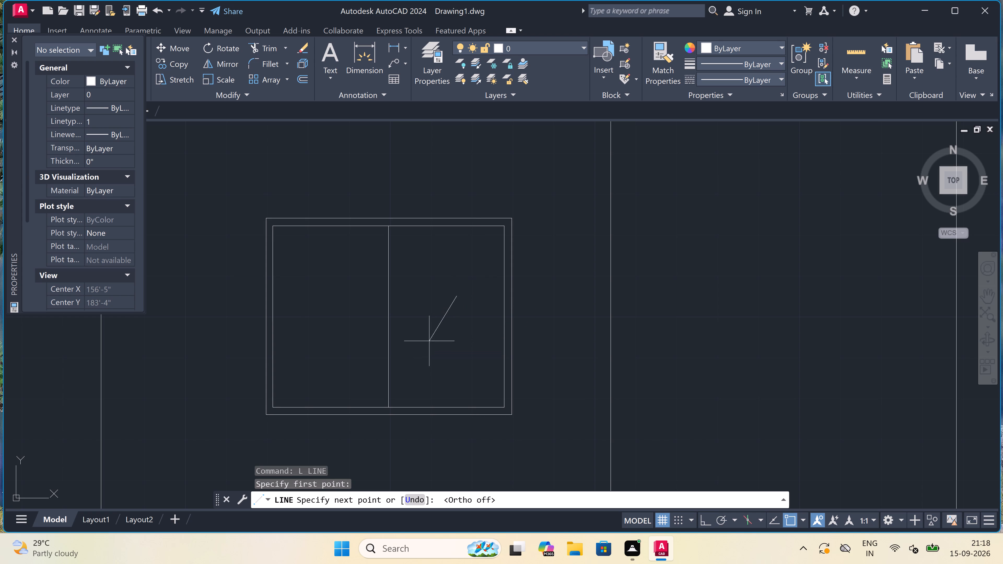
pyautogui.click(439, 337)
pyautogui.press('Escape')
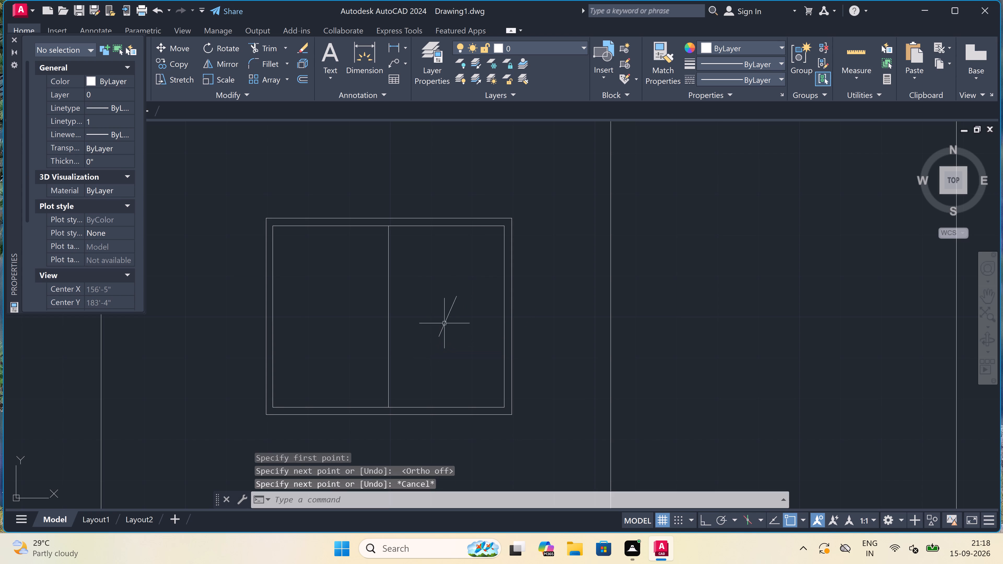
pyautogui.press('space')
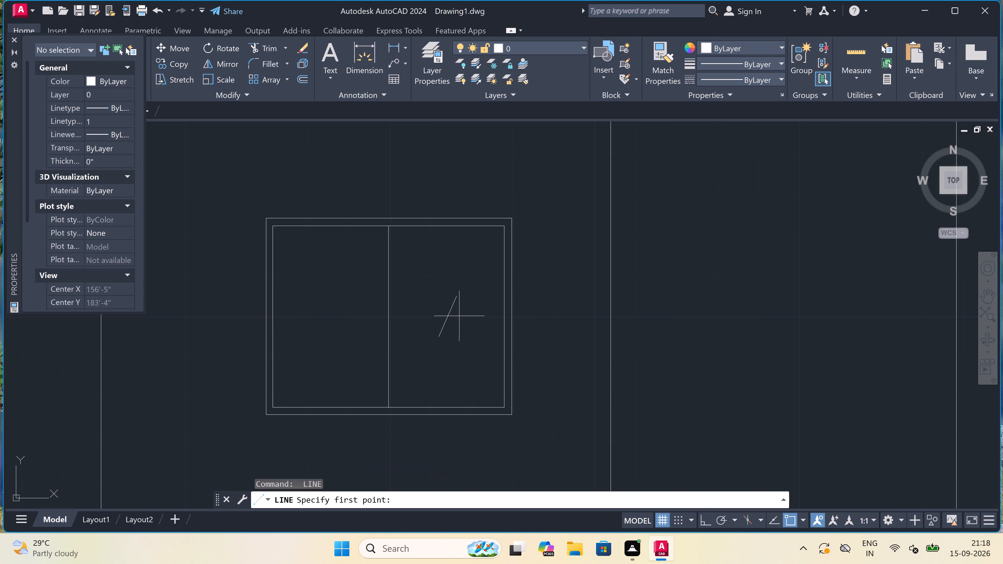
pyautogui.click(459, 316)
pyautogui.click(451, 331)
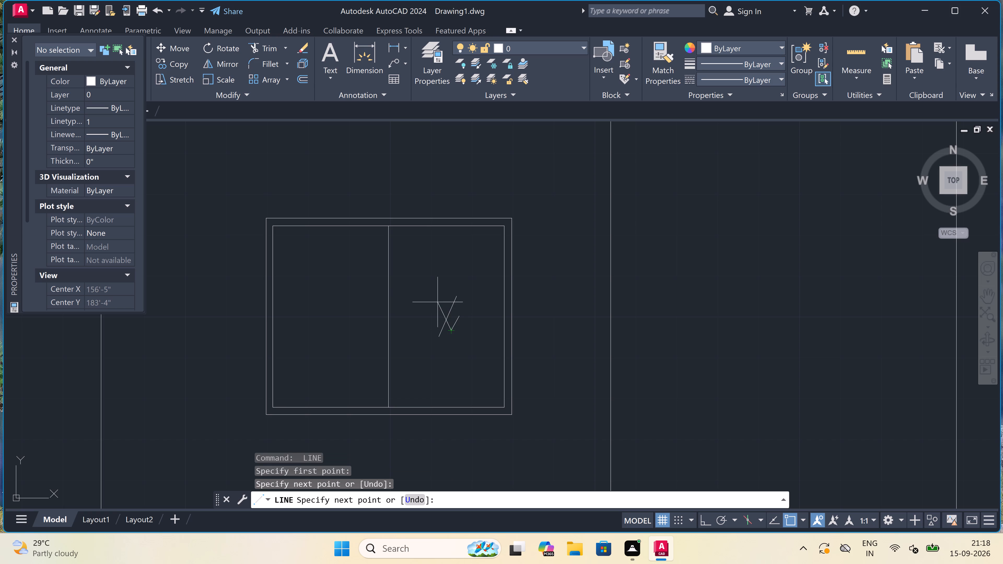
pyautogui.press('Escape')
pyautogui.press('space')
pyautogui.moveTo(442, 301); pyautogui.dragTo(443, 301)
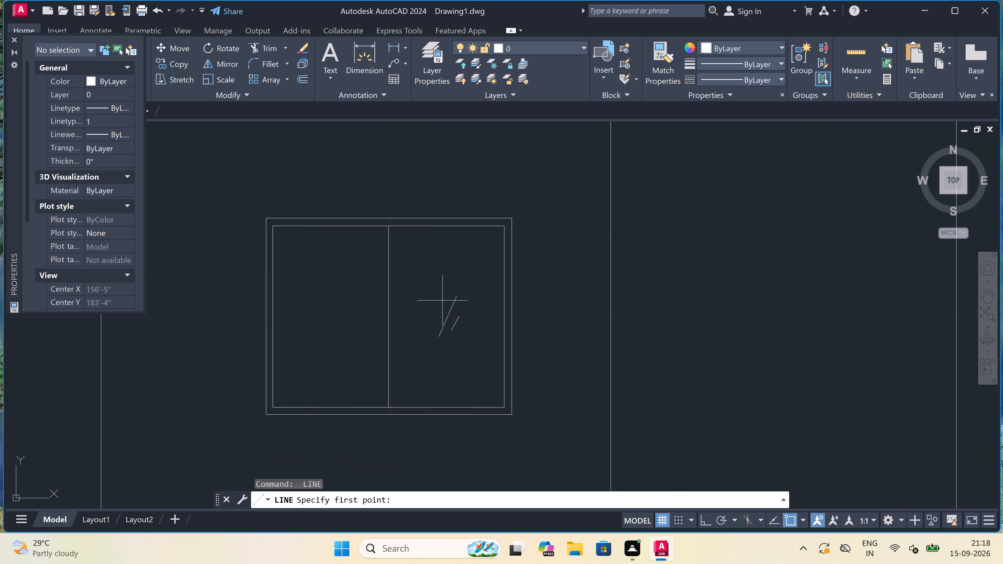
pyautogui.moveTo(443, 301); pyautogui.dragTo(442, 308)
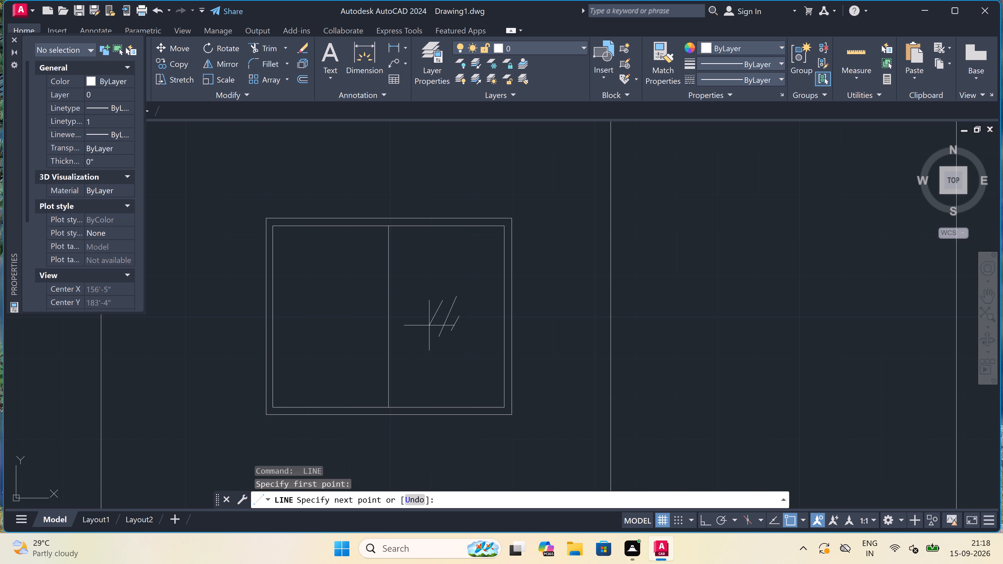
pyautogui.click(429, 325)
pyautogui.press('Escape')
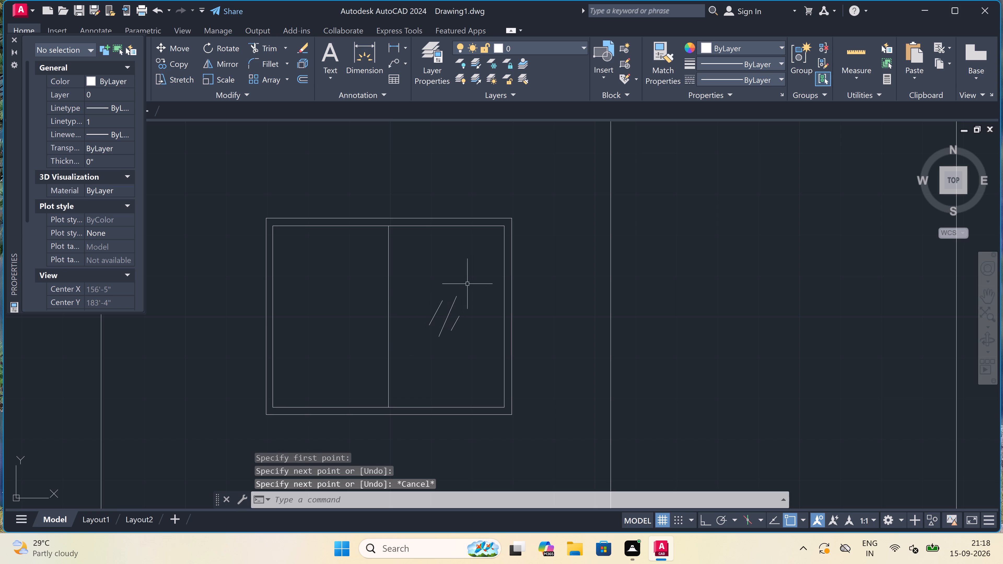
# Copy the three slanted glass lines into the left-hand pane of the elevation's window at the same height.
pyautogui.moveTo(469, 282); pyautogui.dragTo(454, 311)
pyautogui.click(414, 344)
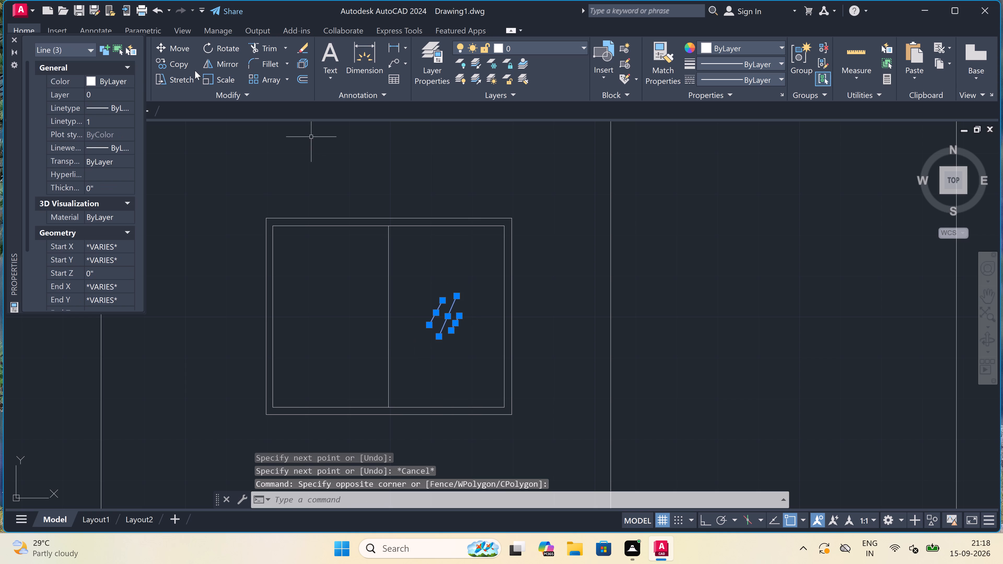
pyautogui.click(173, 66)
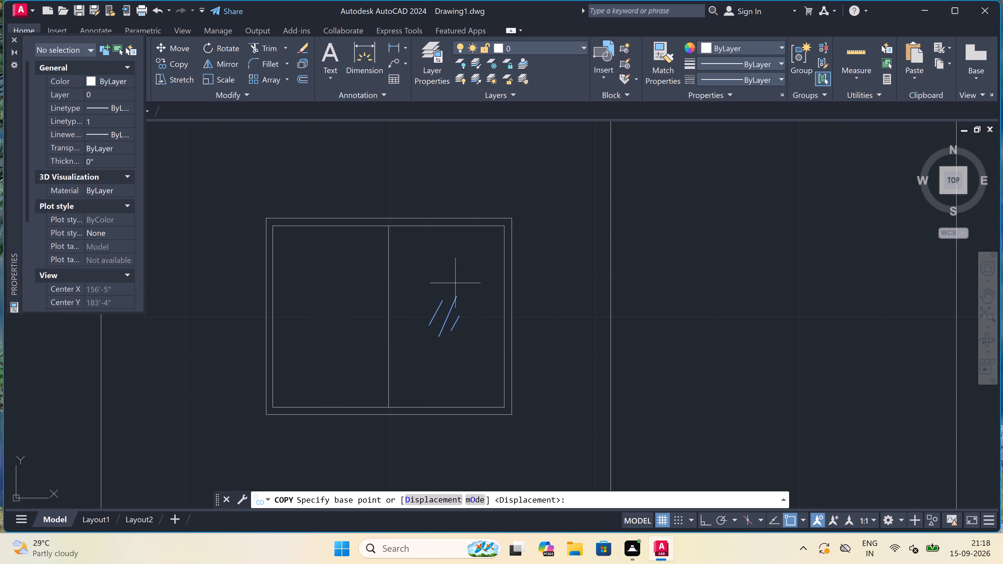
pyautogui.click(441, 310)
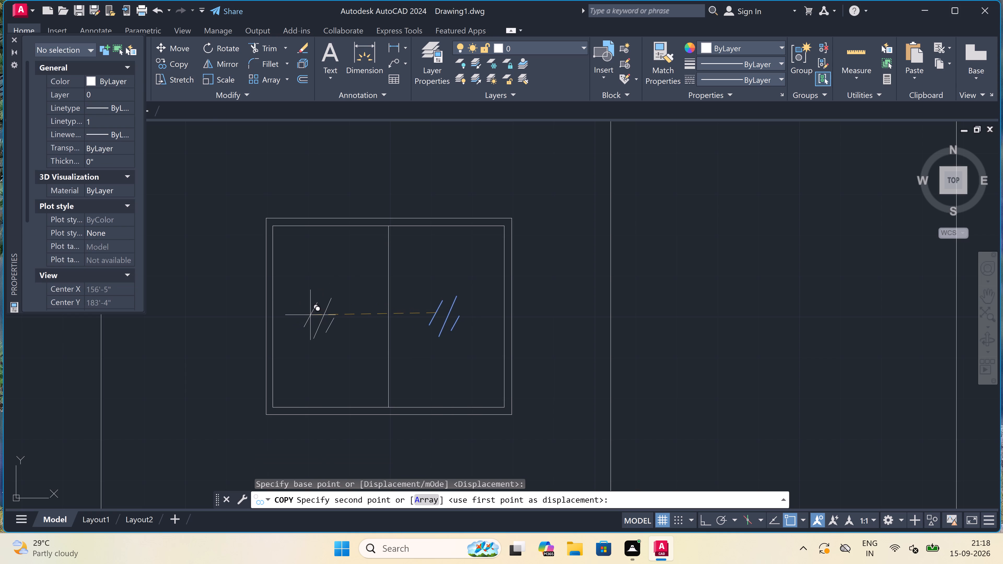
pyautogui.click(311, 314)
pyautogui.press('Escape')
# Draw a slanted line from the elevation parapet's lower-left corner down to the outer edge of the left wall, turning Ortho on.
pyautogui.scroll(-3, 388, 243)
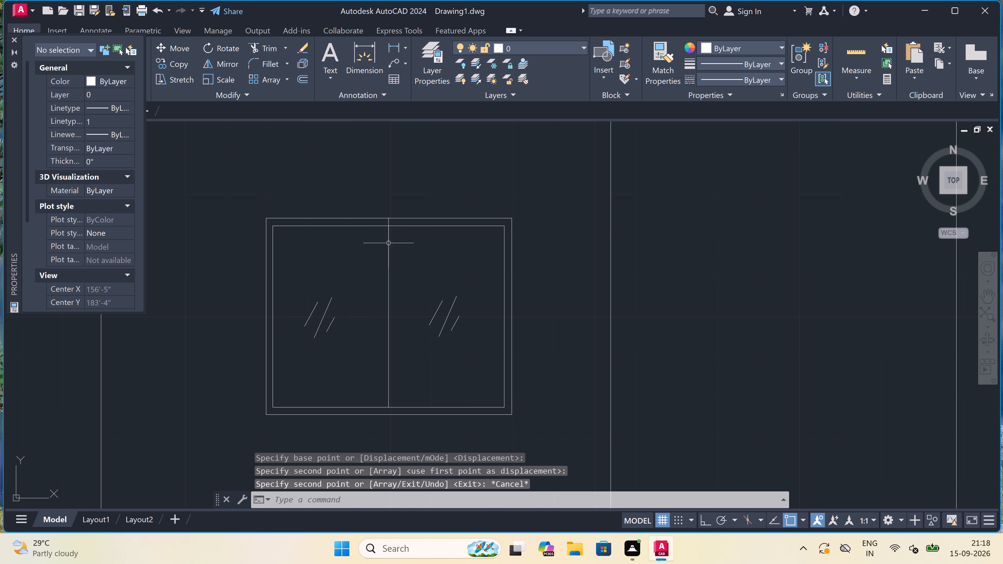
pyautogui.scroll(-2, 388, 243)
pyautogui.scroll(2, 340, 211)
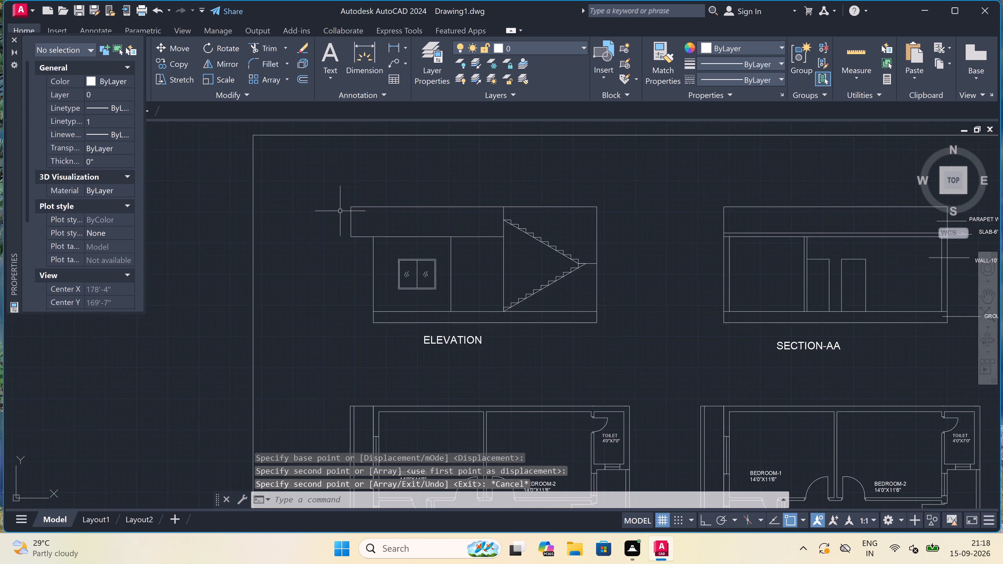
pyautogui.press('l')
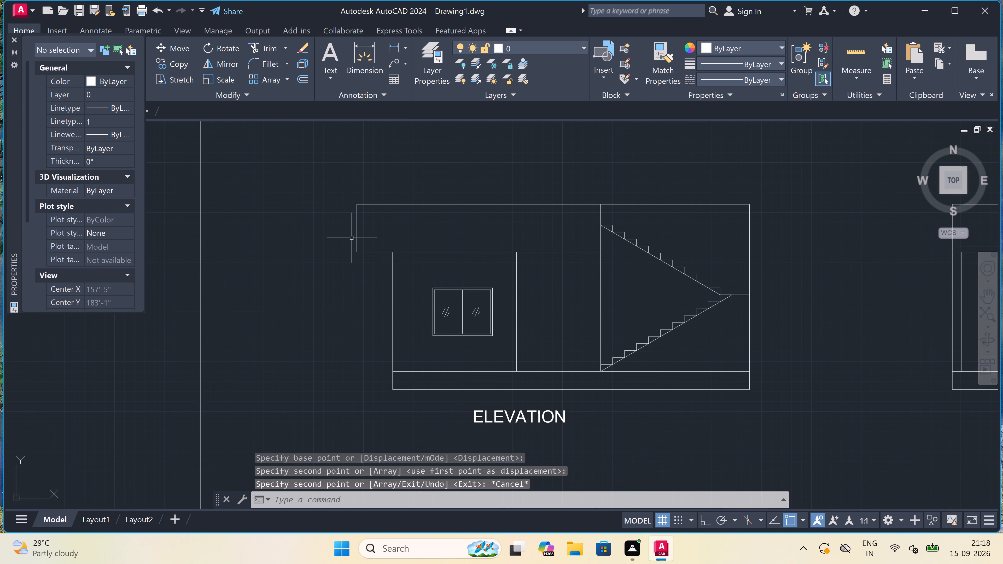
pyautogui.press('space')
pyautogui.scroll(2, 352, 255)
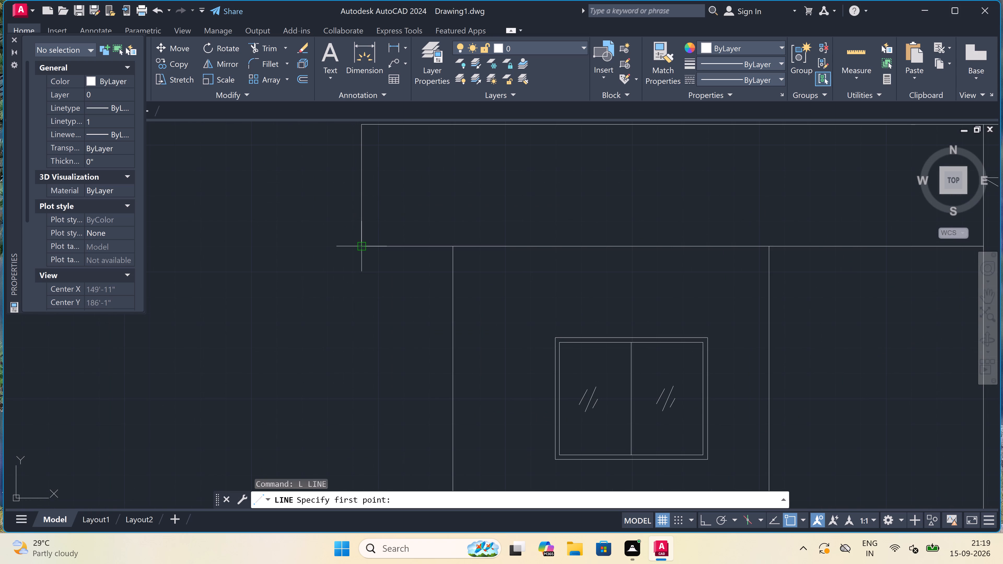
pyautogui.click(358, 249)
pyautogui.press('F8')
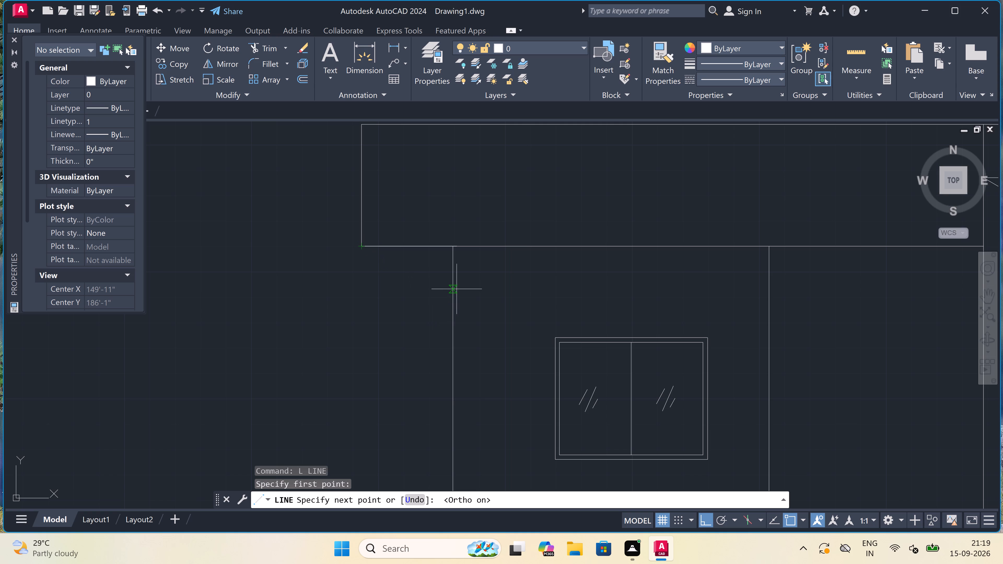
pyautogui.click(452, 283)
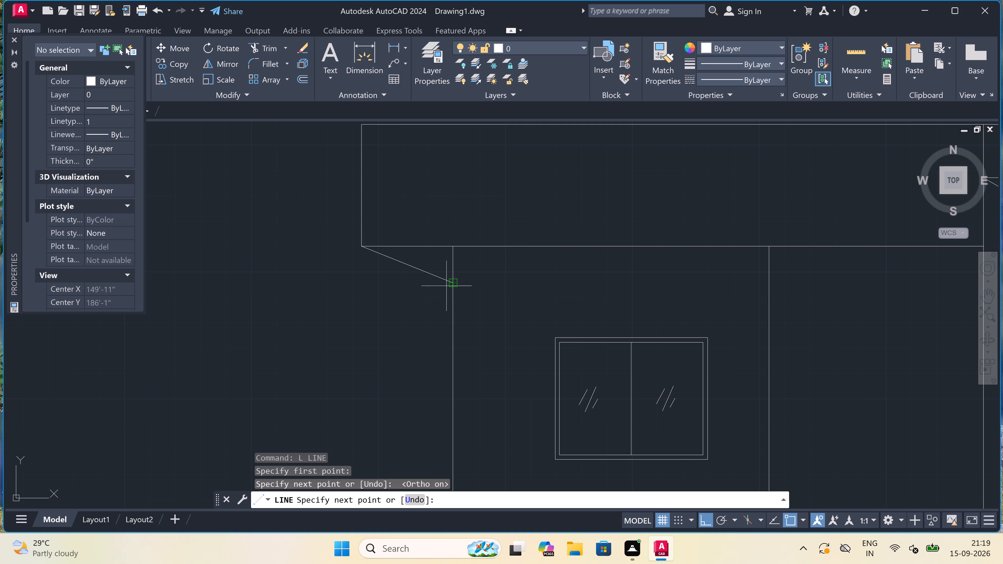
pyautogui.press('Escape')
# Review the sheet, comparing the elevation and section AA with the floor plans and the section line.
pyautogui.scroll(-6, 390, 244)
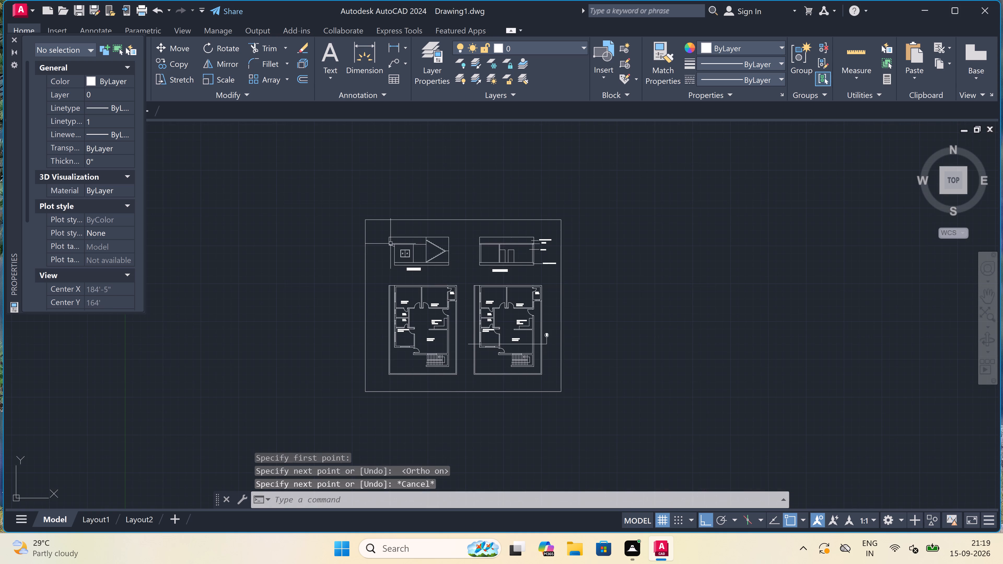
pyautogui.scroll(3, 438, 351)
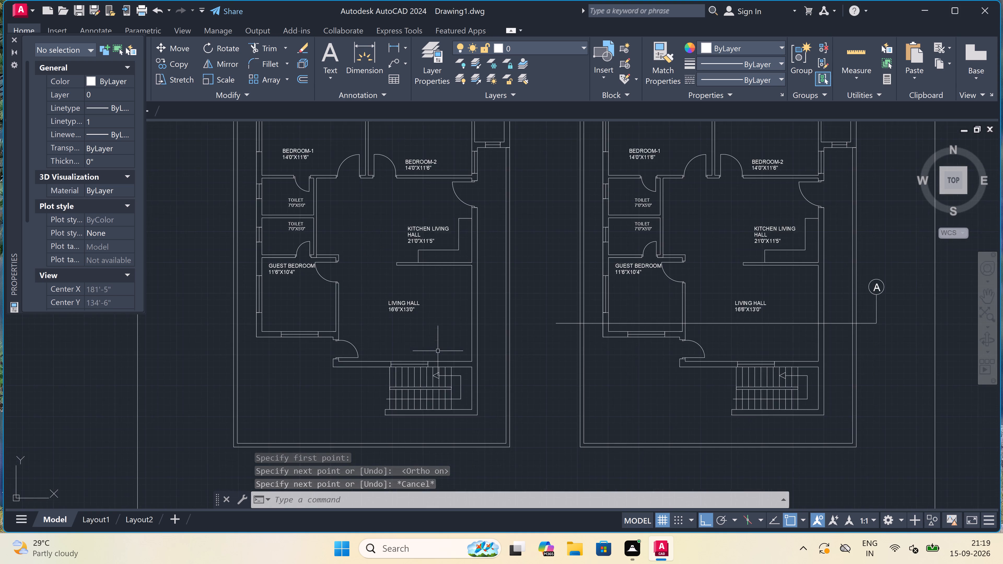
pyautogui.scroll(-3, 438, 350)
pyautogui.scroll(4, 433, 240)
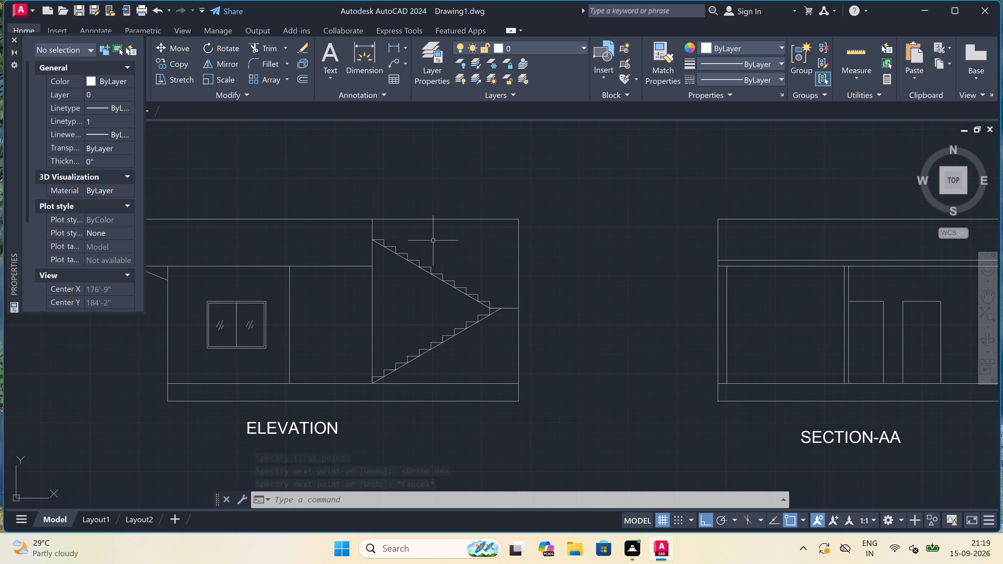
pyautogui.scroll(-1, 433, 240)
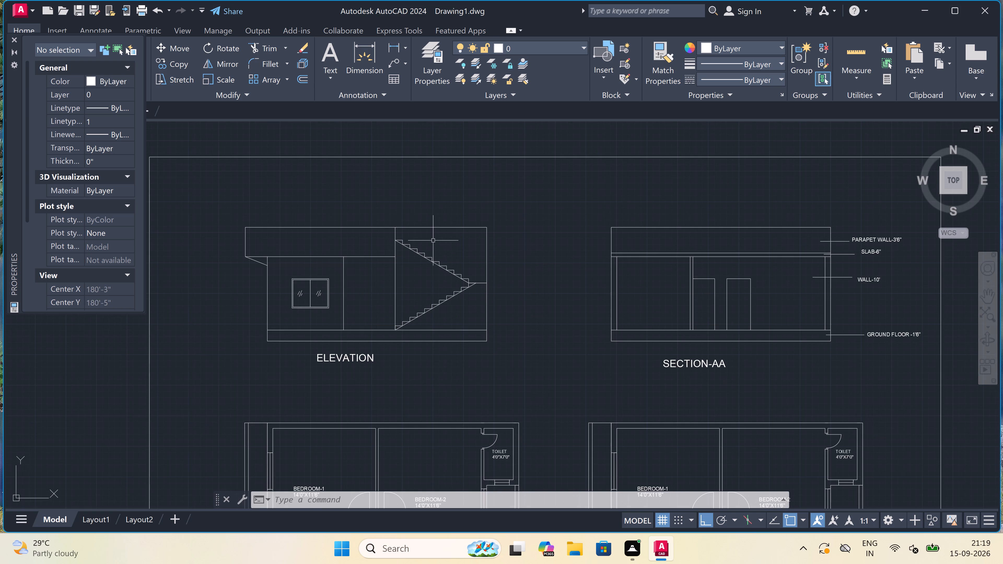
pyautogui.scroll(-3, 433, 240)
pyautogui.scroll(2, 433, 242)
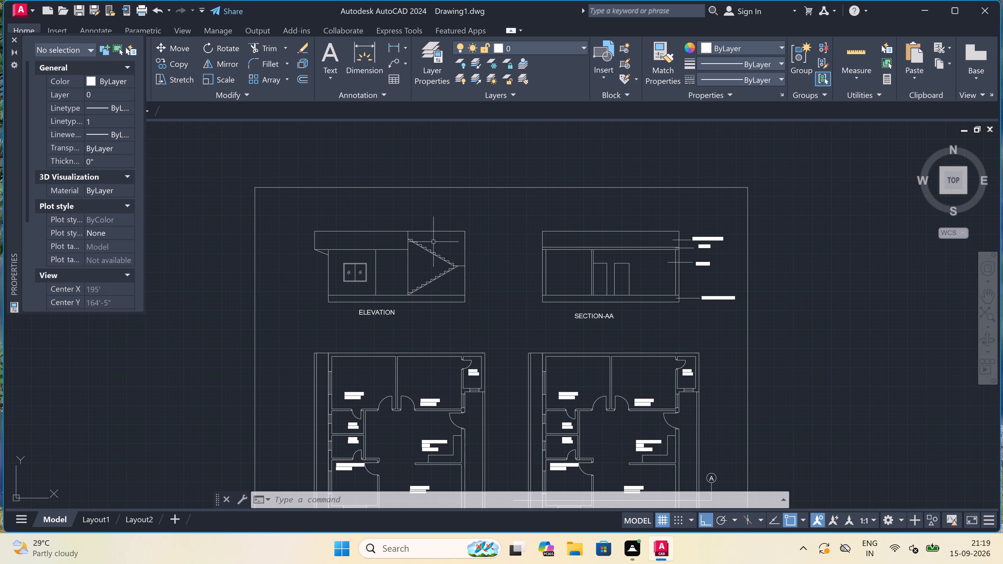
pyautogui.scroll(1, 433, 242)
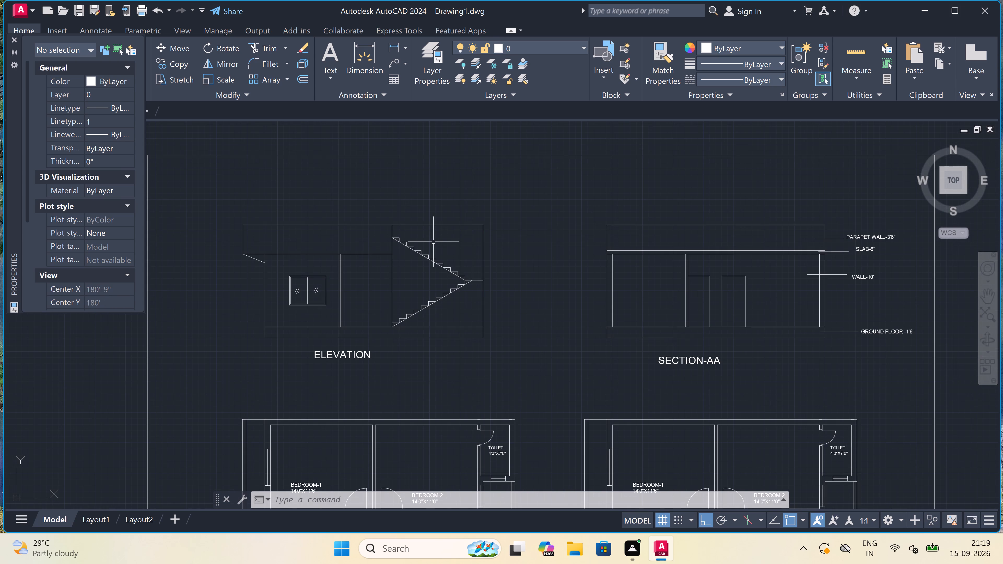
pyautogui.scroll(-3, 433, 242)
pyautogui.scroll(3, 491, 256)
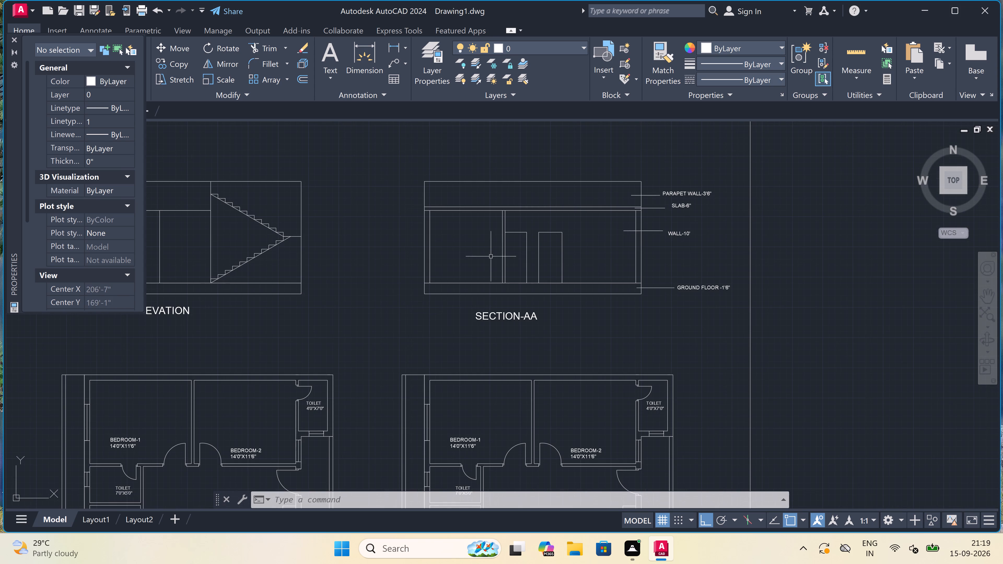
# Draw a vertical line about 3'-6" high inside section AA's right parapet edge, from the slab top to the parapet top.
pyautogui.scroll(-3, 491, 256)
pyautogui.scroll(4, 502, 243)
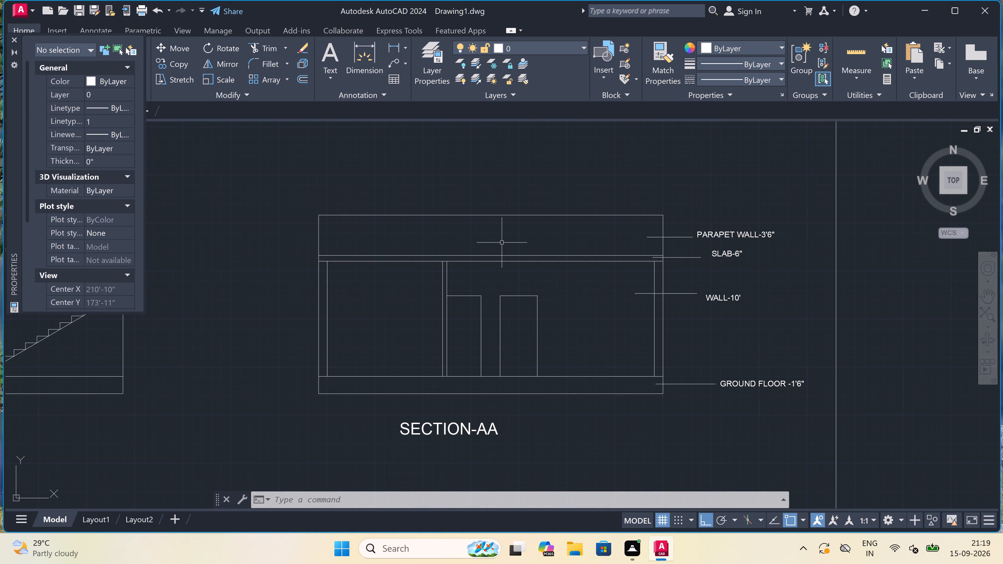
pyautogui.scroll(2, 502, 243)
pyautogui.scroll(-2, 502, 243)
pyautogui.press('l')
pyautogui.press('space')
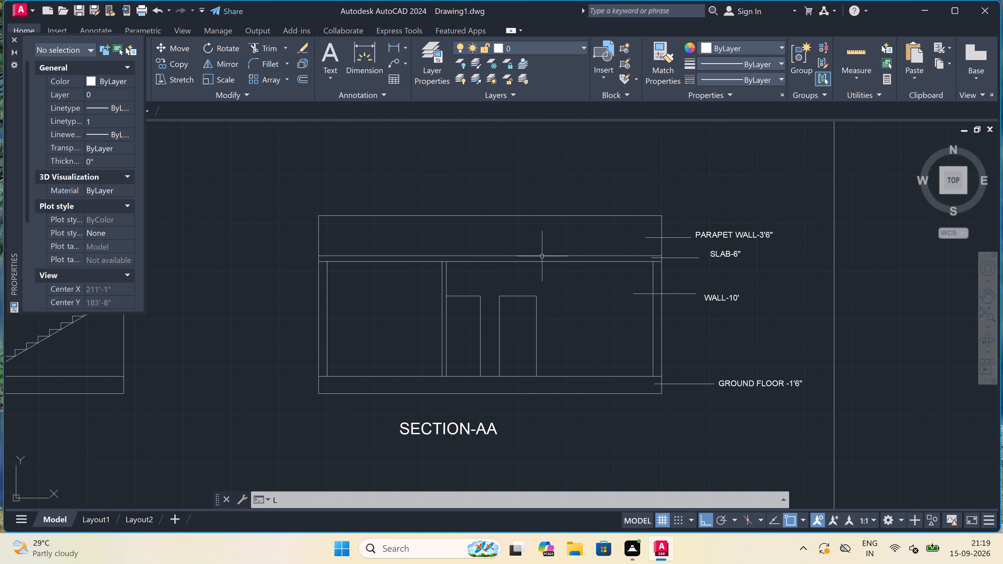
pyautogui.scroll(3, 655, 234)
pyautogui.scroll(3, 672, 286)
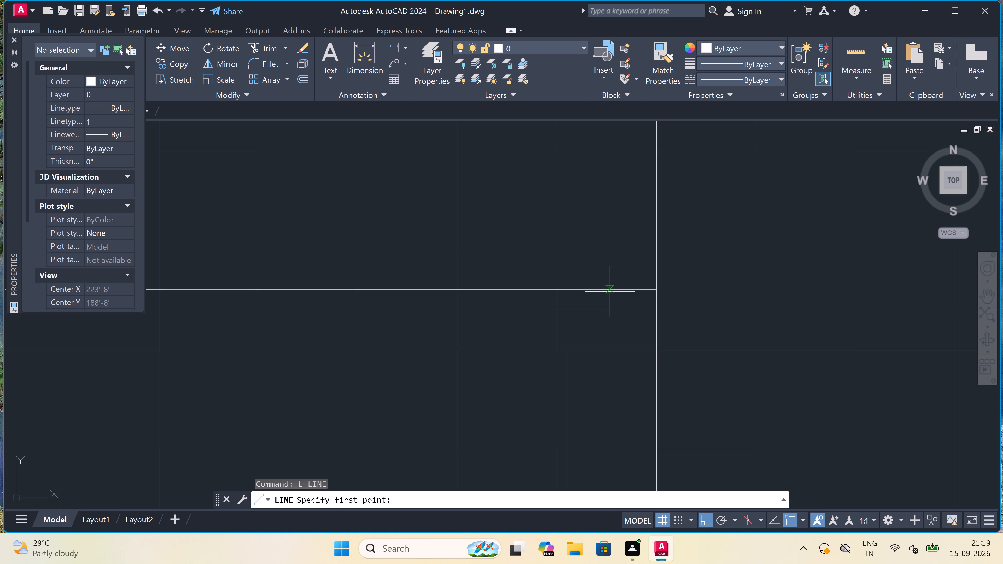
pyautogui.click(609, 291)
pyautogui.scroll(-5, 608, 280)
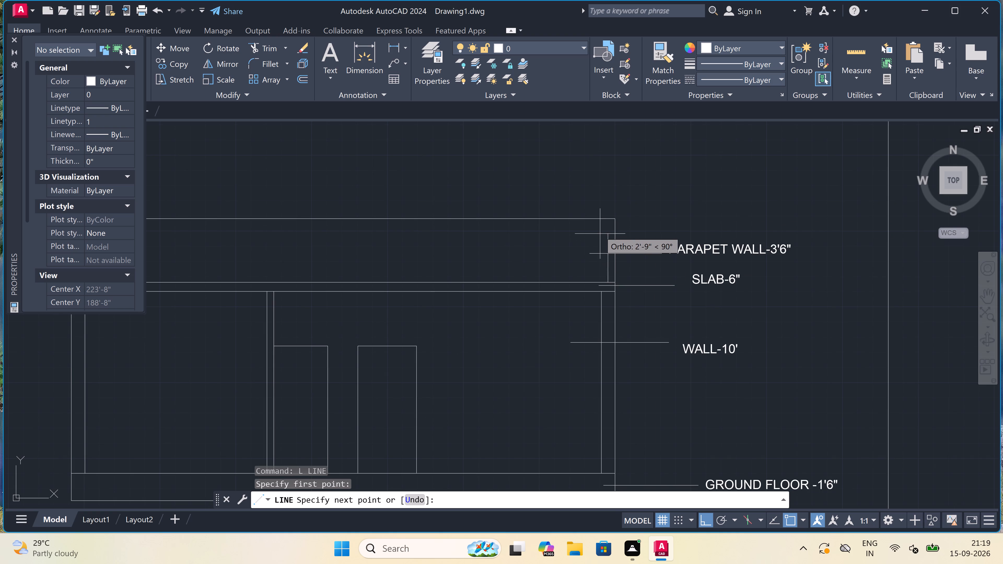
pyautogui.scroll(3, 600, 228)
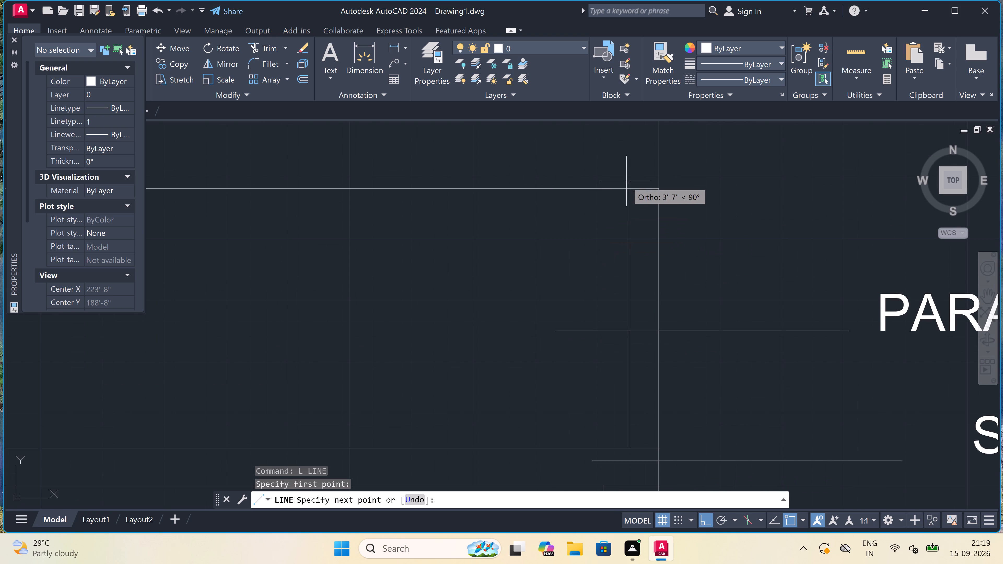
pyautogui.click(626, 188)
pyautogui.press('Escape')
pyautogui.scroll(-3, 624, 188)
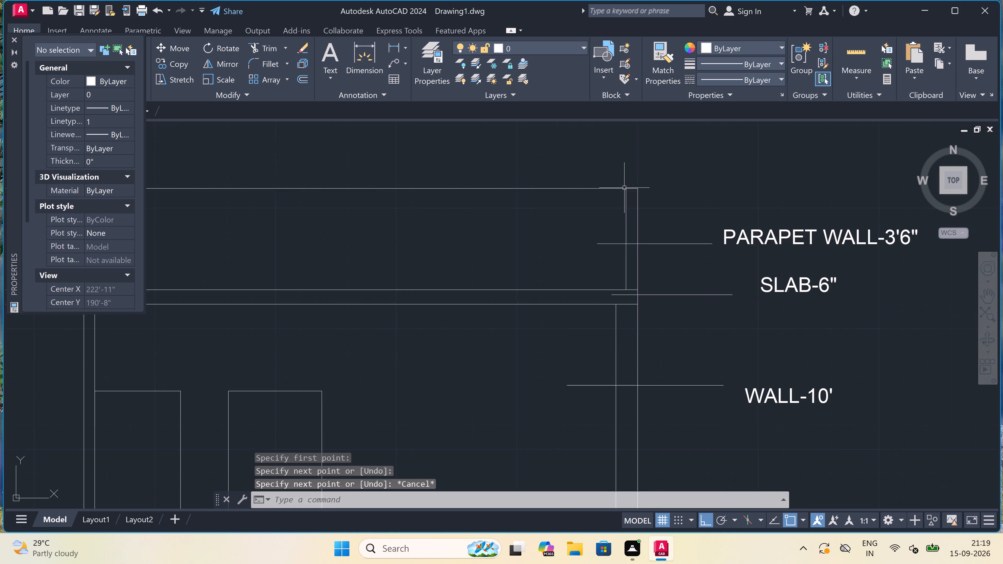
# Draw a matching vertical line inside section AA's left parapet edge, from the slab top to the parapet top.
pyautogui.scroll(-3, 416, 212)
pyautogui.scroll(2, 325, 204)
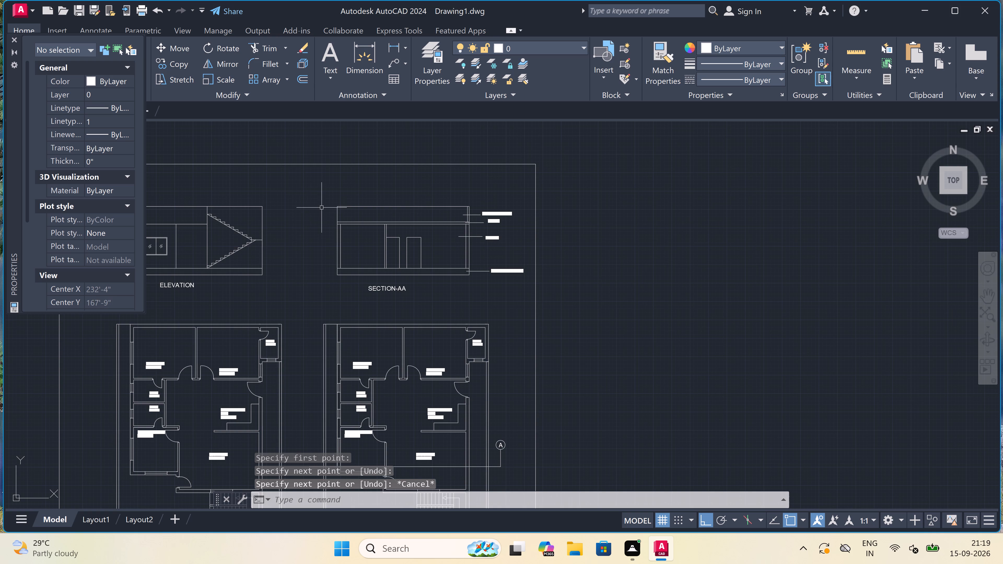
pyautogui.press('space')
pyautogui.scroll(3, 362, 211)
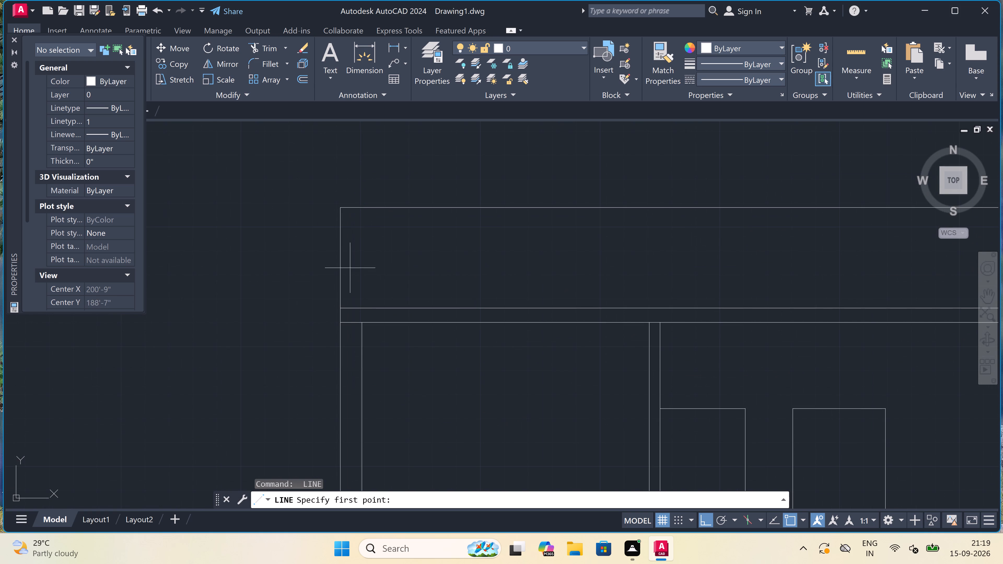
pyautogui.scroll(2, 350, 307)
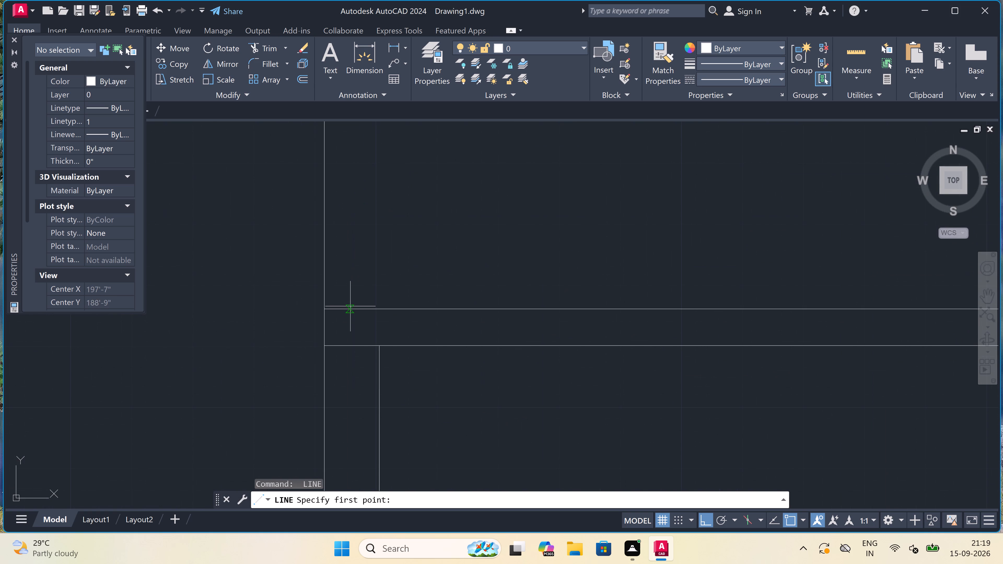
pyautogui.click(351, 309)
pyautogui.scroll(-4, 352, 292)
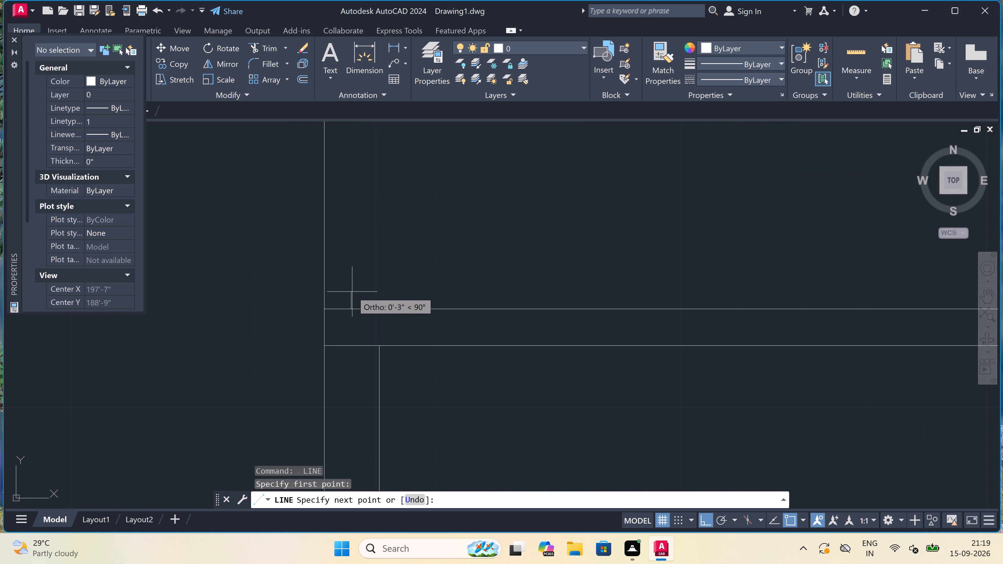
pyautogui.scroll(3, 352, 251)
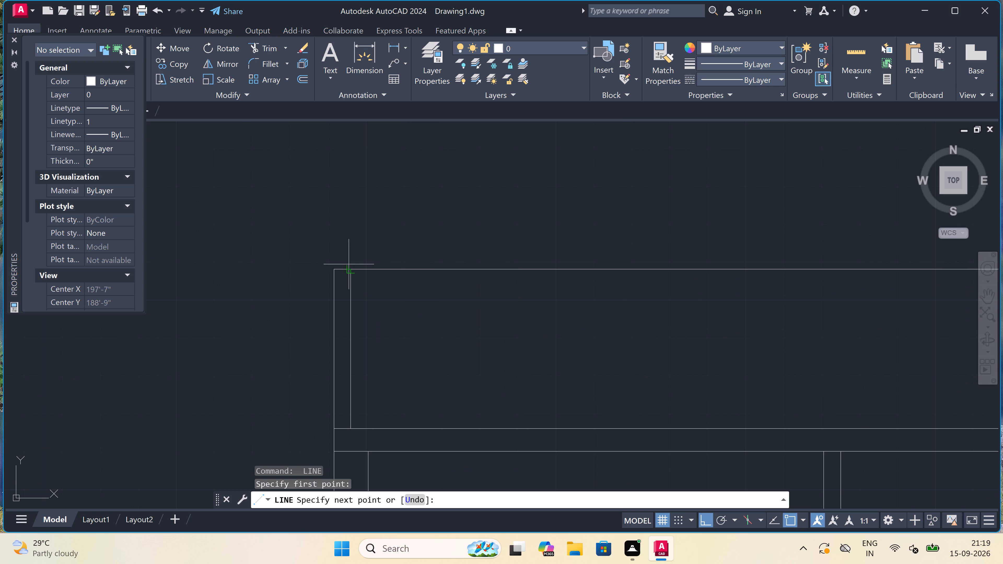
pyautogui.click(349, 268)
pyautogui.press('Escape')
pyautogui.scroll(-1, 374, 231)
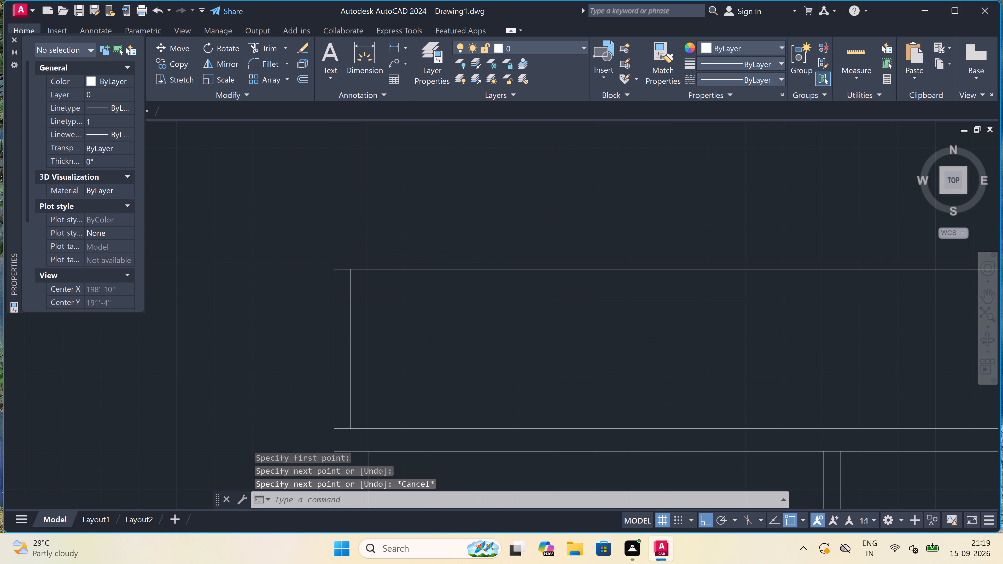
pyautogui.scroll(-5, 374, 231)
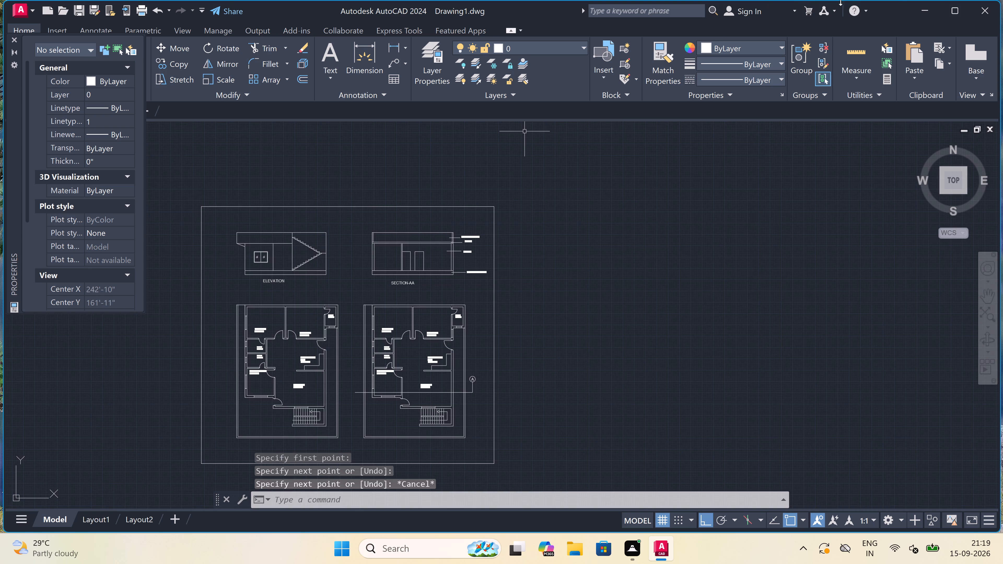
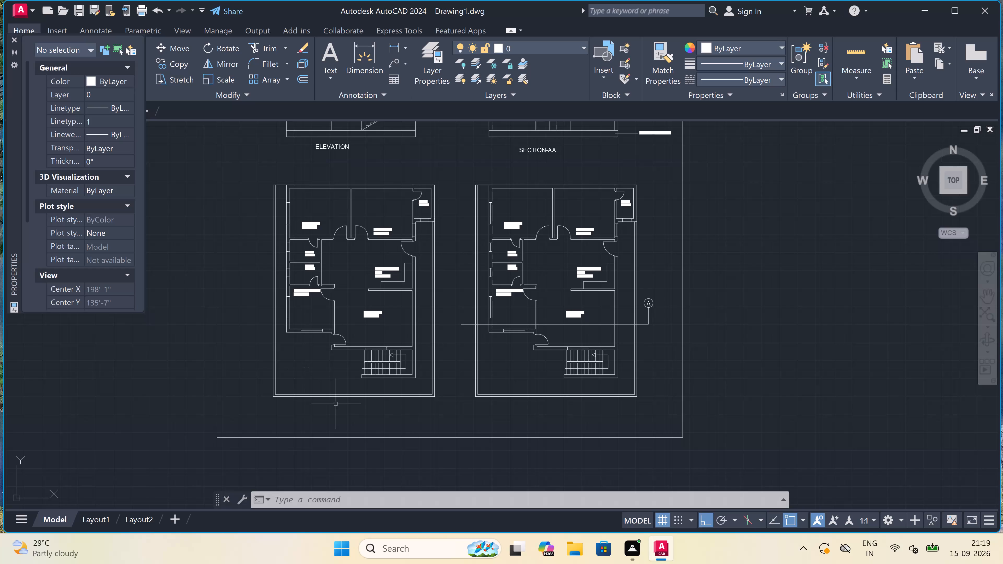
# Add the multiline text title "GROUND FLOOR PLAN" below the left floor plan, inside the sheet border.
pyautogui.scroll(2, 329, 441)
pyautogui.write('MT')
pyautogui.press('space')
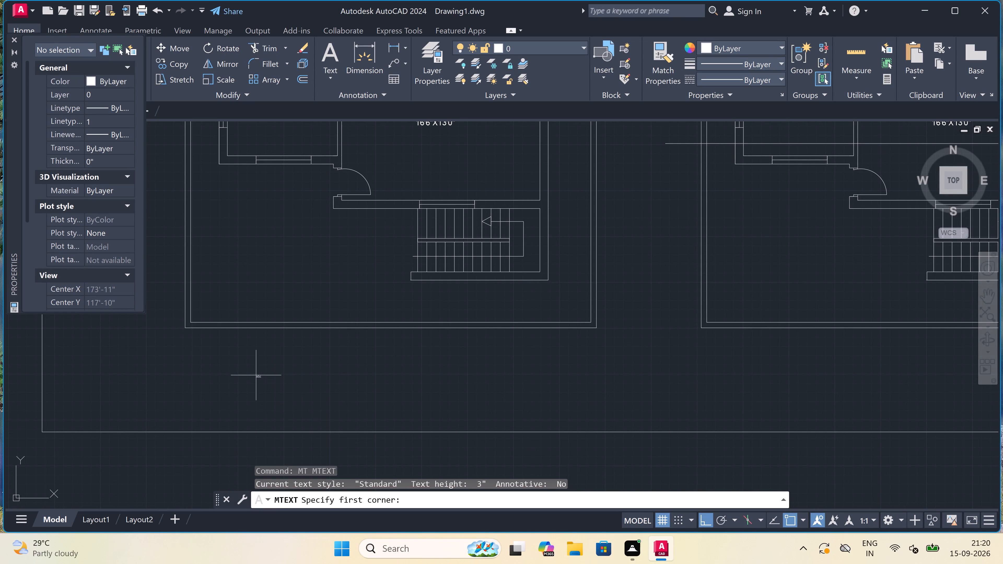
pyautogui.moveTo(226, 359); pyautogui.dragTo(232, 364)
pyautogui.click(572, 394)
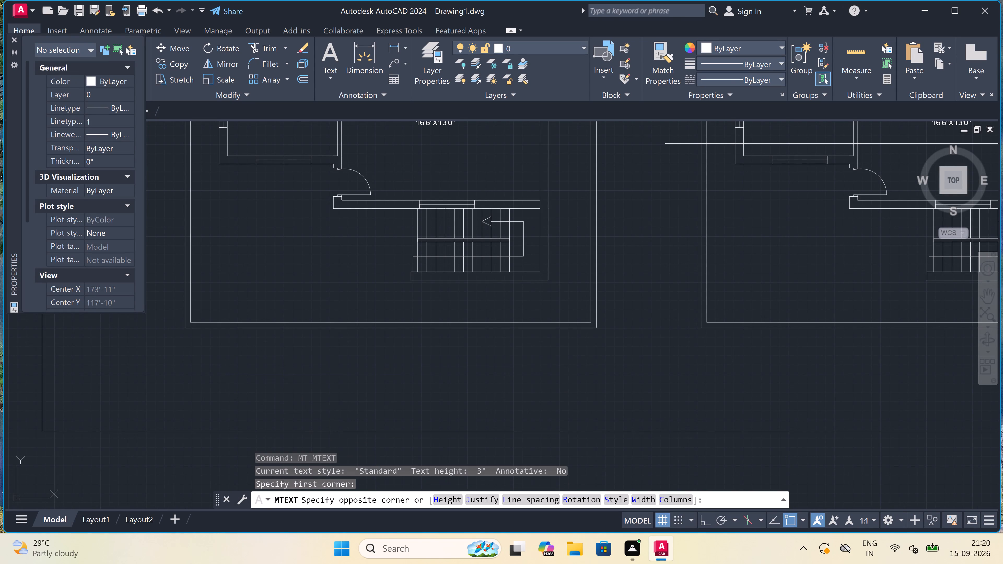
pyautogui.write('GROUND FLOOR PLAN')
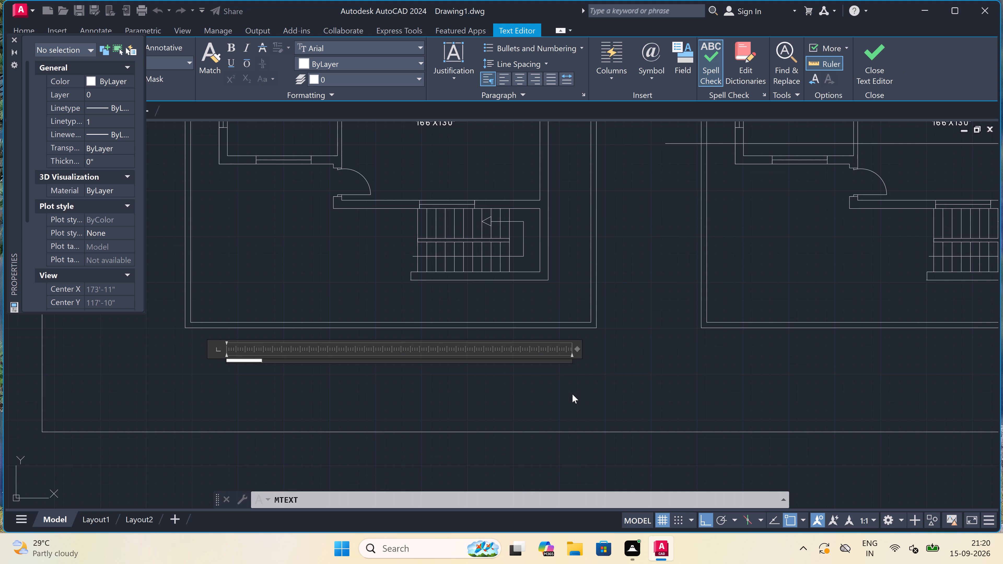
pyautogui.scroll(3, 207, 368)
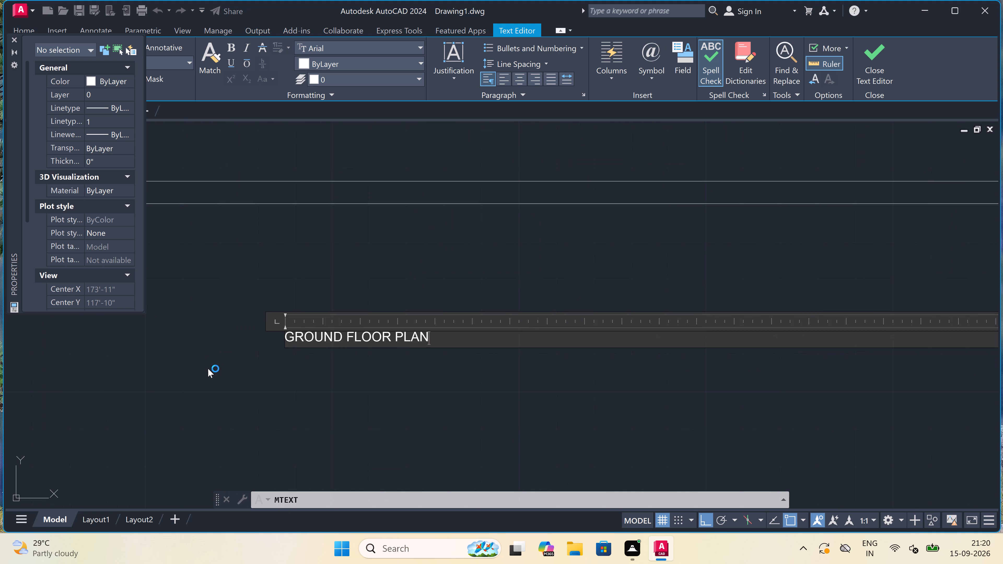
pyautogui.click(224, 374)
# Set the text height of the "GROUND FLOOR PLAN" title to 11".
pyautogui.moveTo(357, 320); pyautogui.dragTo(339, 335)
pyautogui.click(249, 389)
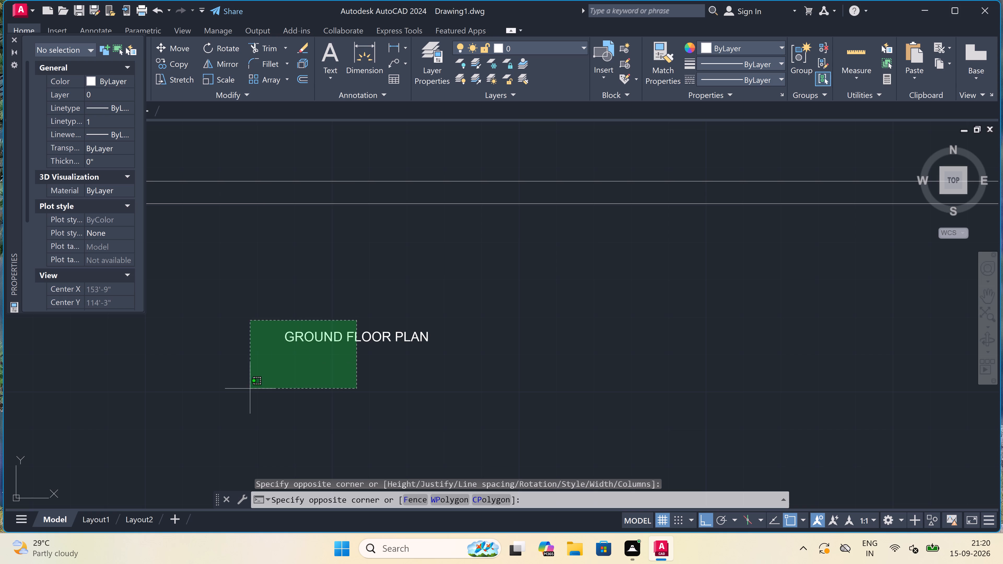
pyautogui.click(107, 299)
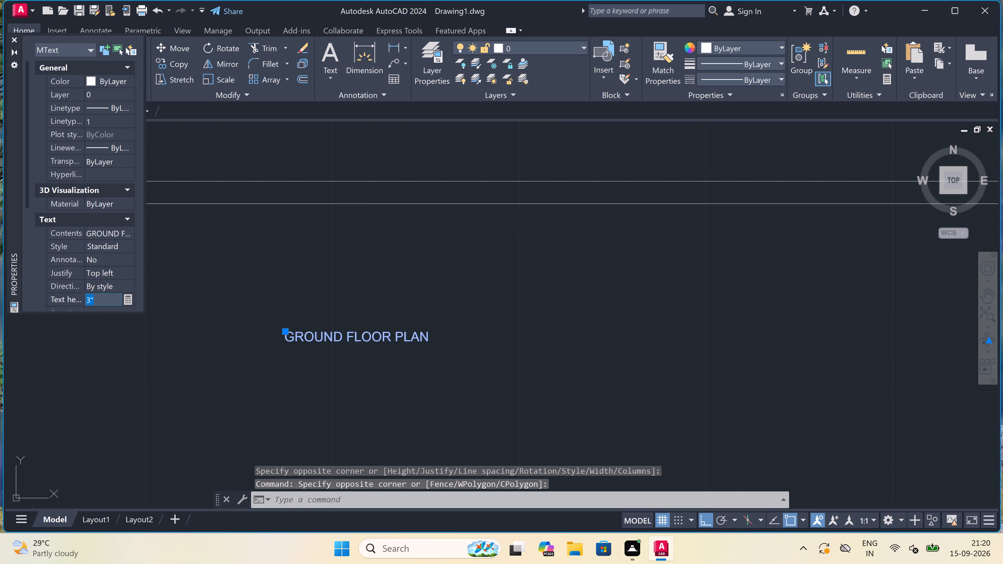
pyautogui.press('BackSpace')
pyautogui.write('111"')
pyautogui.press('BackSpace')
pyautogui.press('BackSpace')
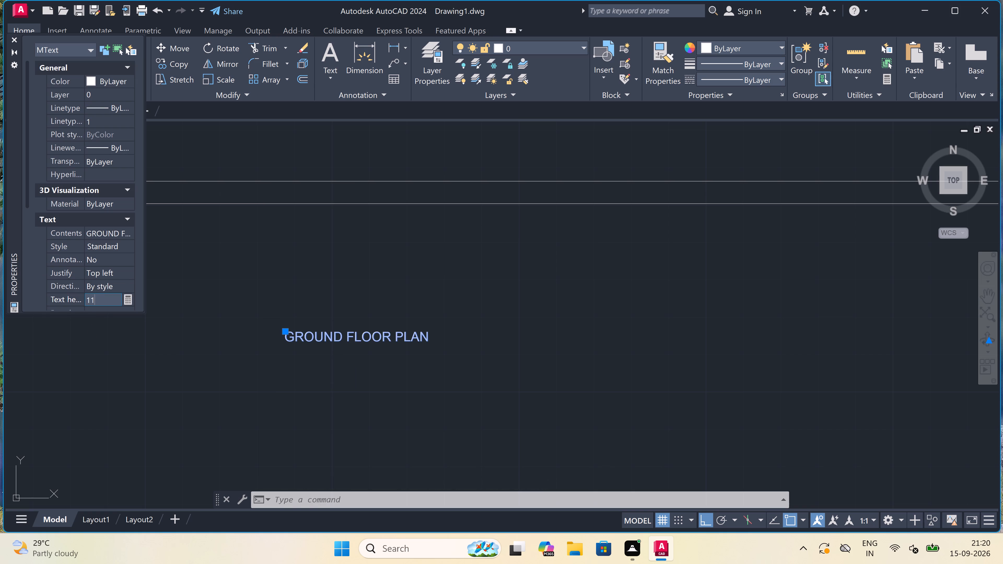
pyautogui.hotkey('shift', '"')
pyautogui.click(283, 248)
pyautogui.press('Escape')
# Shift the "GROUND FLOOR PLAN" title horizontally to the right so it sits roughly centred beneath the left floor plan.
pyautogui.scroll(-2, 403, 258)
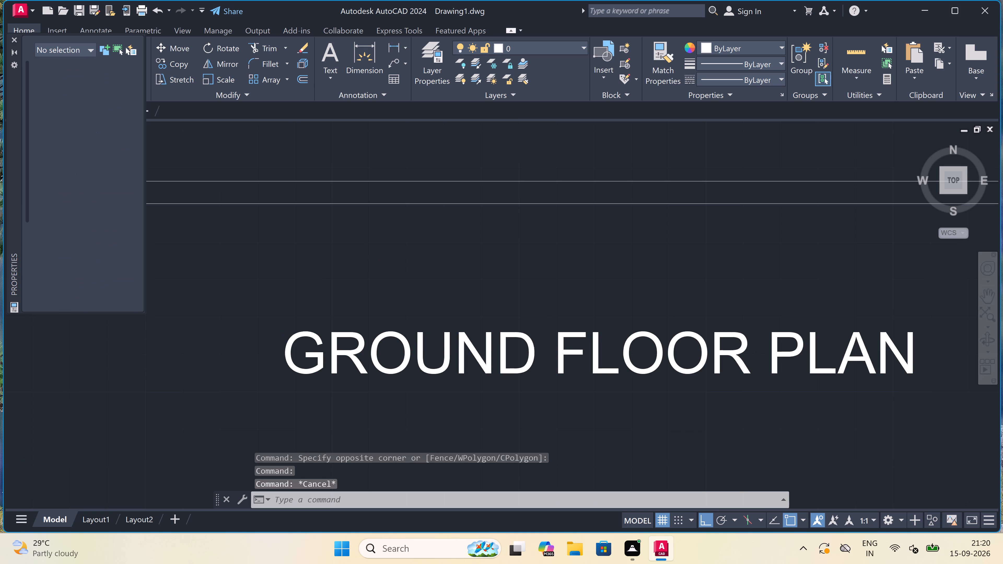
pyautogui.scroll(-1, 408, 264)
pyautogui.moveTo(418, 285); pyautogui.dragTo(420, 287)
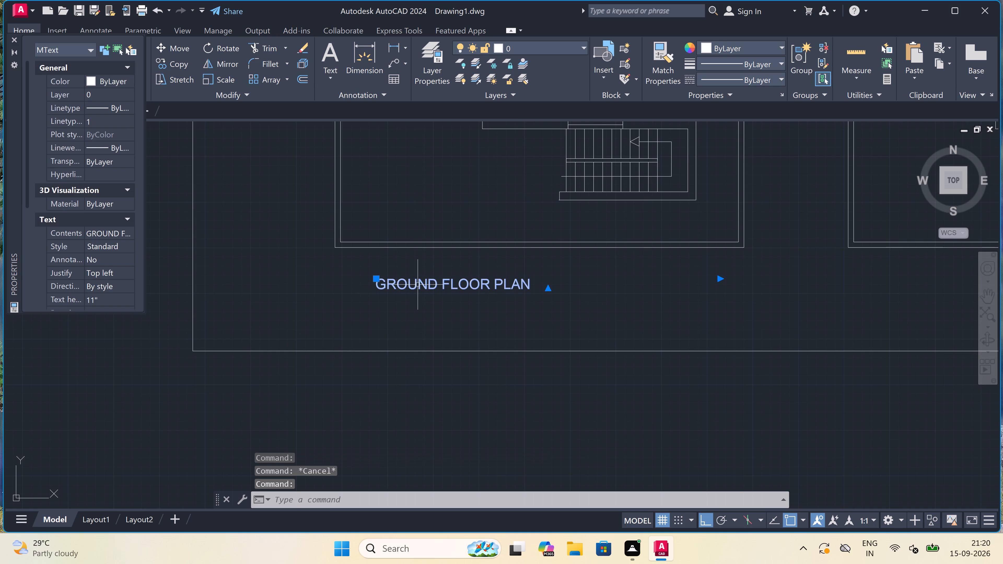
pyautogui.moveTo(378, 279); pyautogui.dragTo(390, 279)
pyautogui.scroll(3, 448, 279)
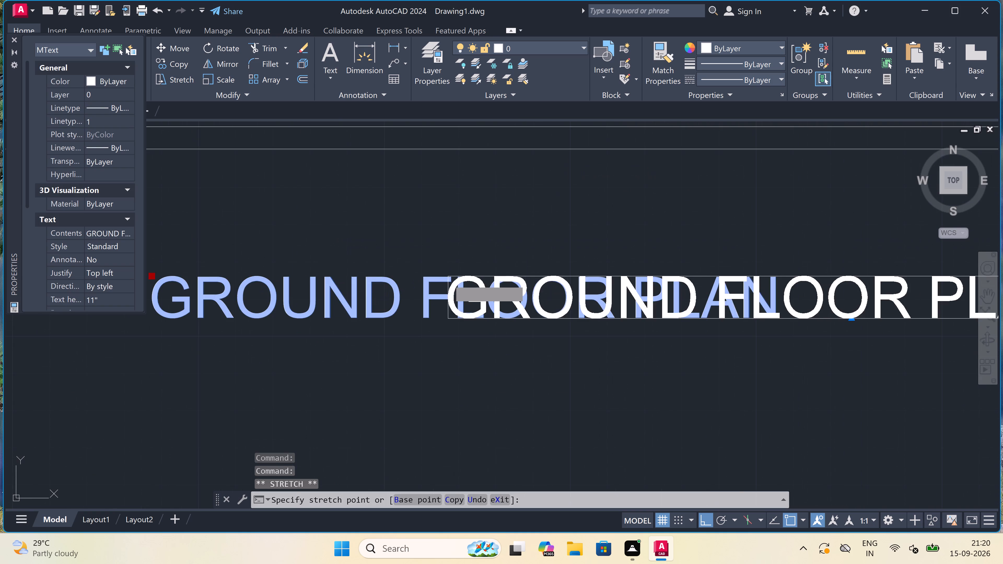
pyautogui.click(460, 279)
pyautogui.press('Escape')
# Review the sheet layout, examining the new plan title and the room labels on the left floor plan.
pyautogui.scroll(-3, 454, 262)
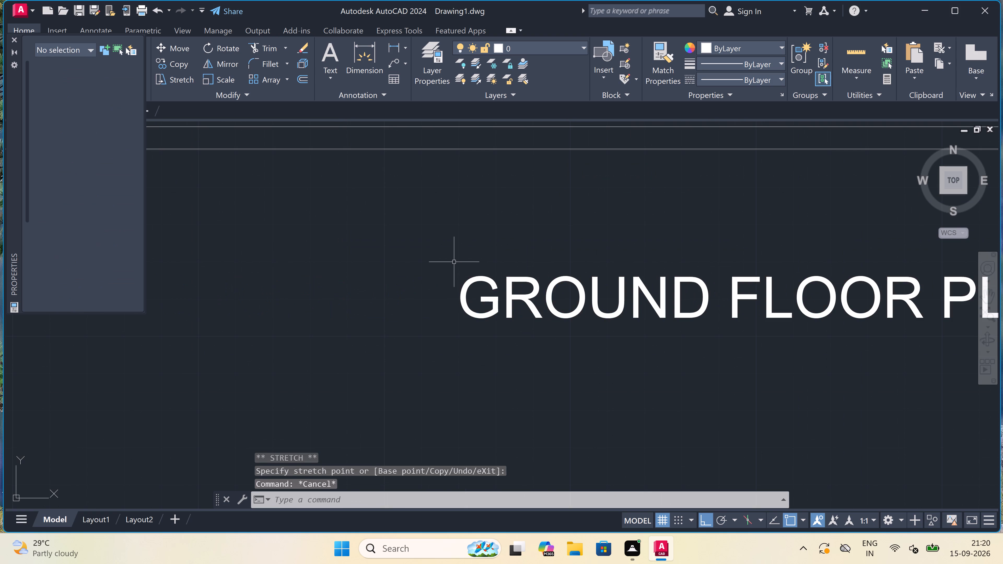
pyautogui.scroll(-5, 454, 262)
pyautogui.scroll(-1, 450, 204)
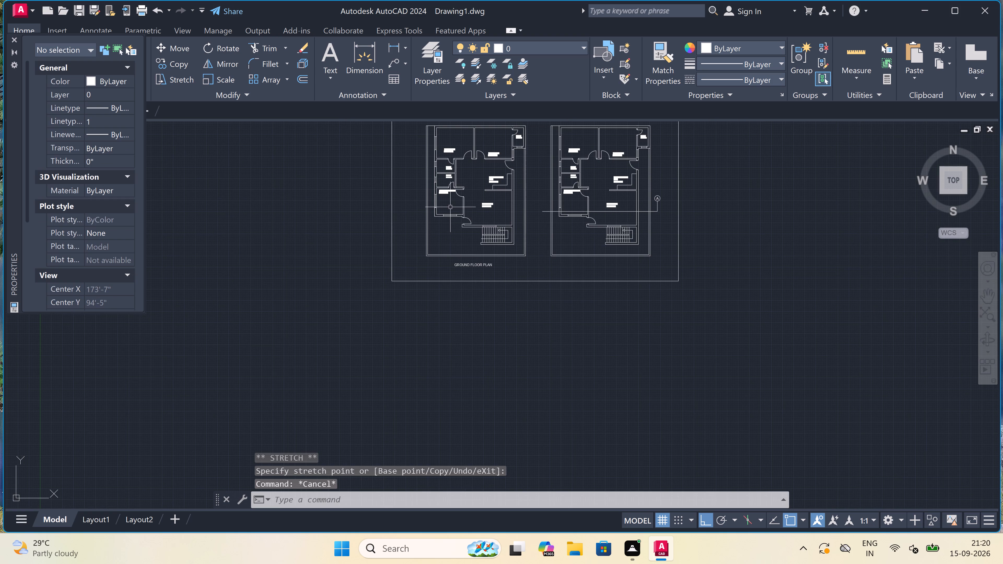
pyautogui.scroll(-2, 450, 204)
pyautogui.scroll(4, 450, 174)
pyautogui.scroll(3, 462, 223)
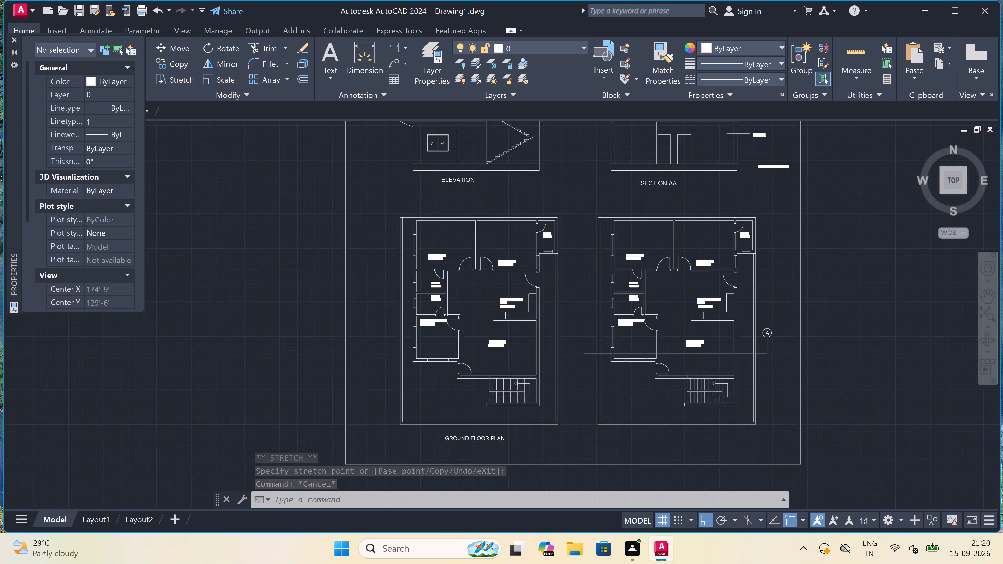
pyautogui.scroll(-1, 462, 224)
pyautogui.scroll(2, 463, 265)
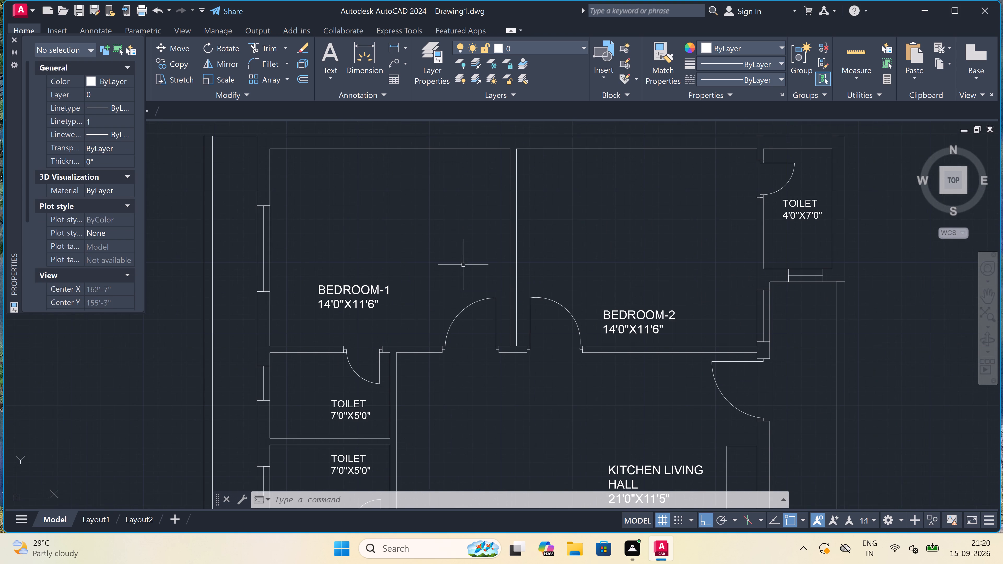
pyautogui.scroll(-4, 467, 239)
pyautogui.scroll(2, 506, 363)
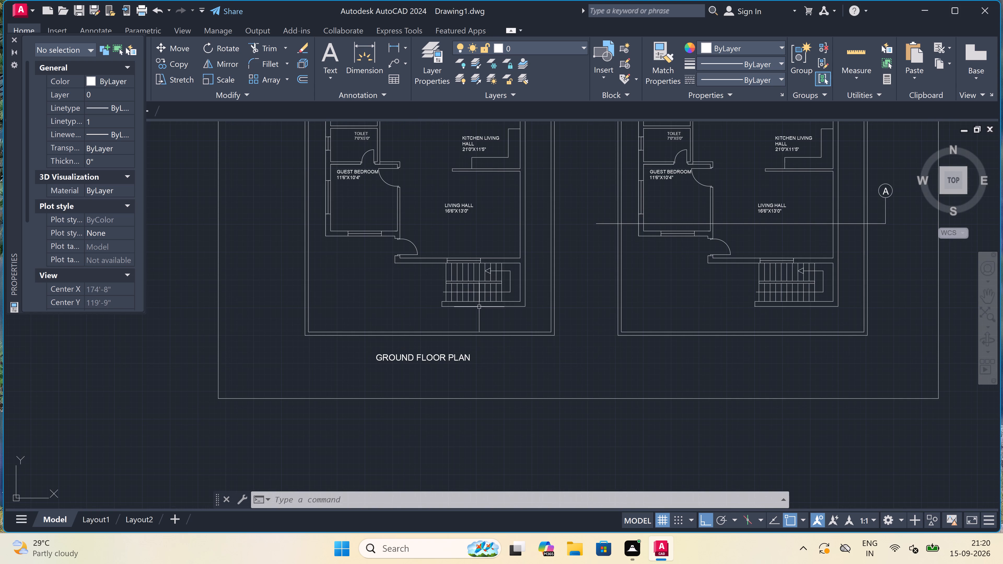
# Move the GUEST BEDROOM label in the left floor plan about 6" left, away from the door swing.
pyautogui.scroll(-3, 468, 272)
pyautogui.scroll(4, 446, 226)
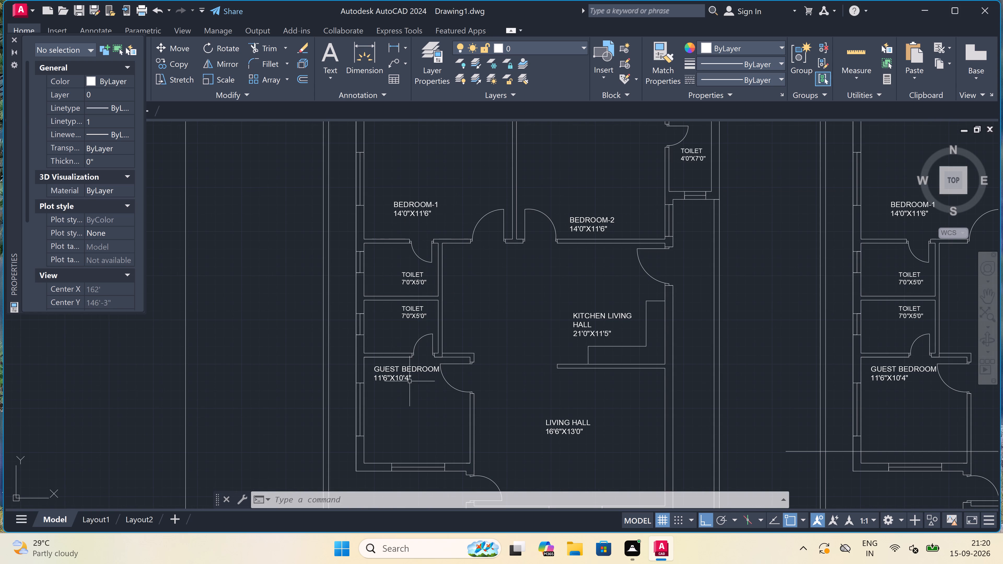
pyautogui.scroll(2, 386, 373)
pyautogui.click(386, 371)
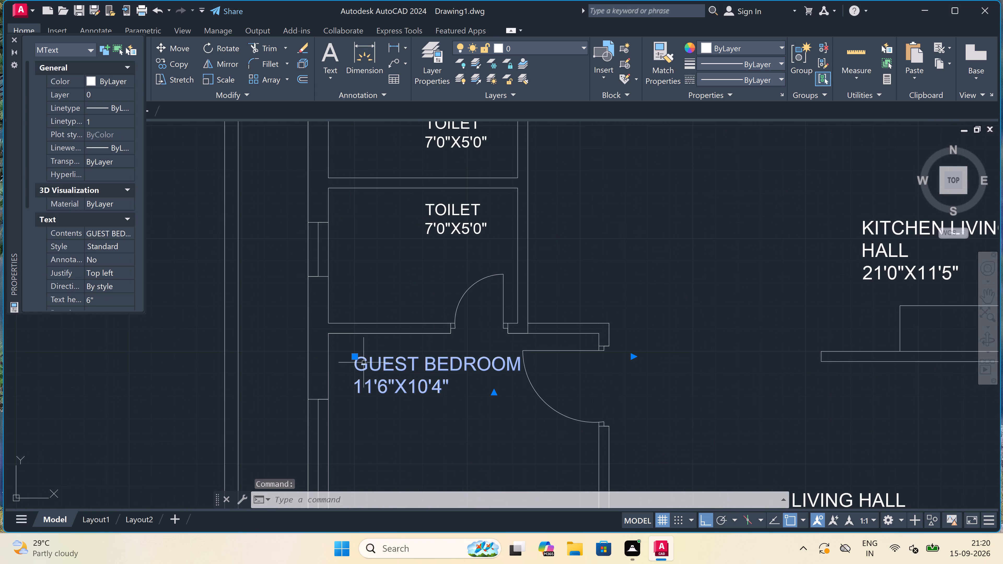
pyautogui.click(358, 356)
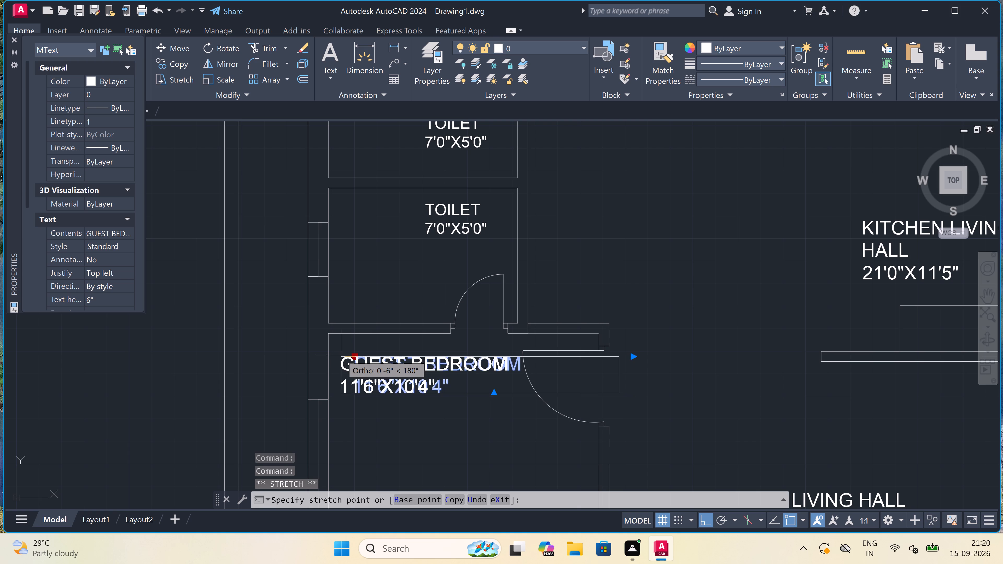
pyautogui.scroll(2, 341, 355)
pyautogui.click(336, 355)
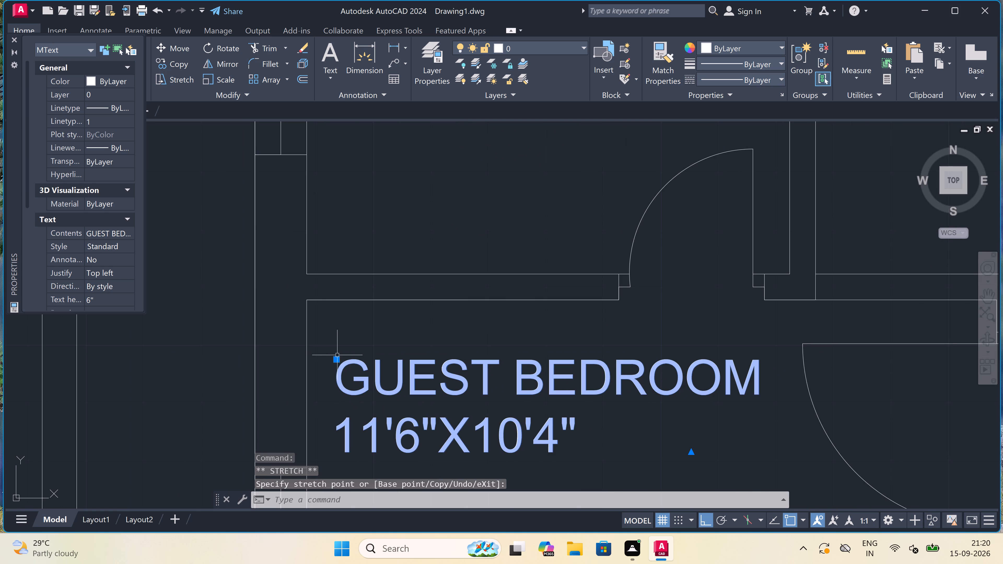
pyautogui.press('Escape')
# Hatch the ground floor plan's top wall and the partition between Bedroom-1 and Bedroom-2 with a solid fill in colour 99,100,102.
pyautogui.scroll(-2, 389, 324)
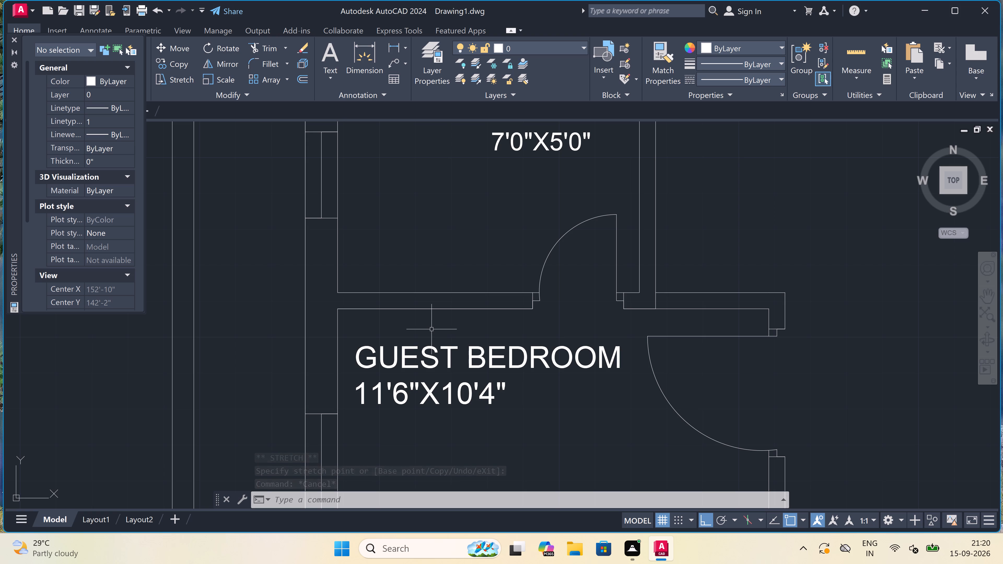
pyautogui.scroll(-3, 430, 316)
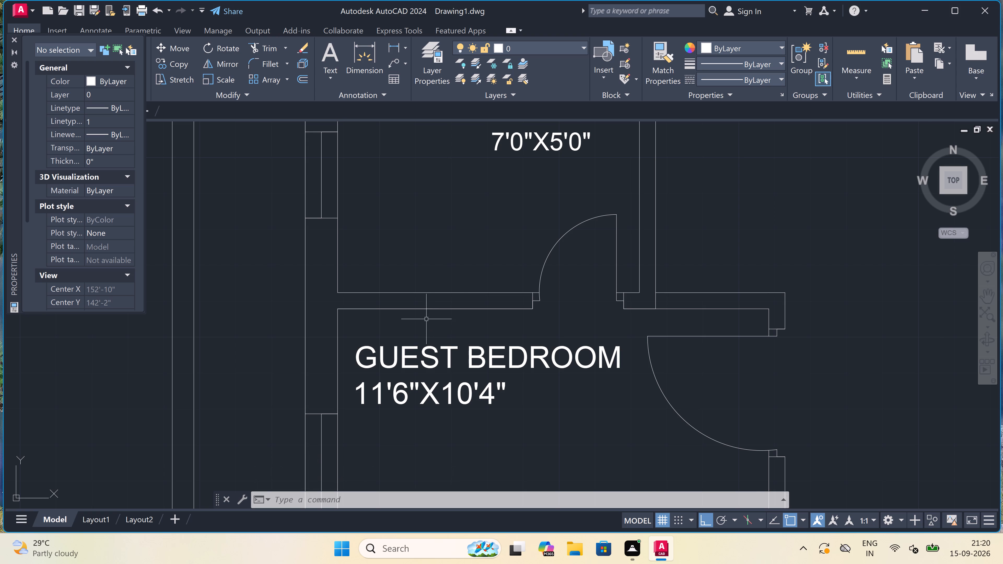
pyautogui.scroll(-3, 507, 302)
pyautogui.scroll(2, 525, 283)
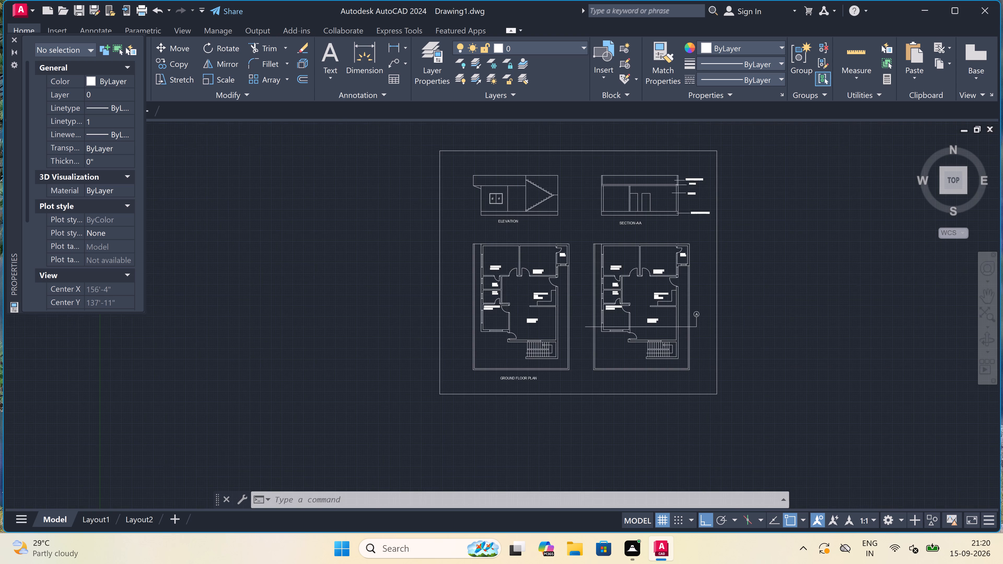
pyautogui.write('H')
pyautogui.press('space')
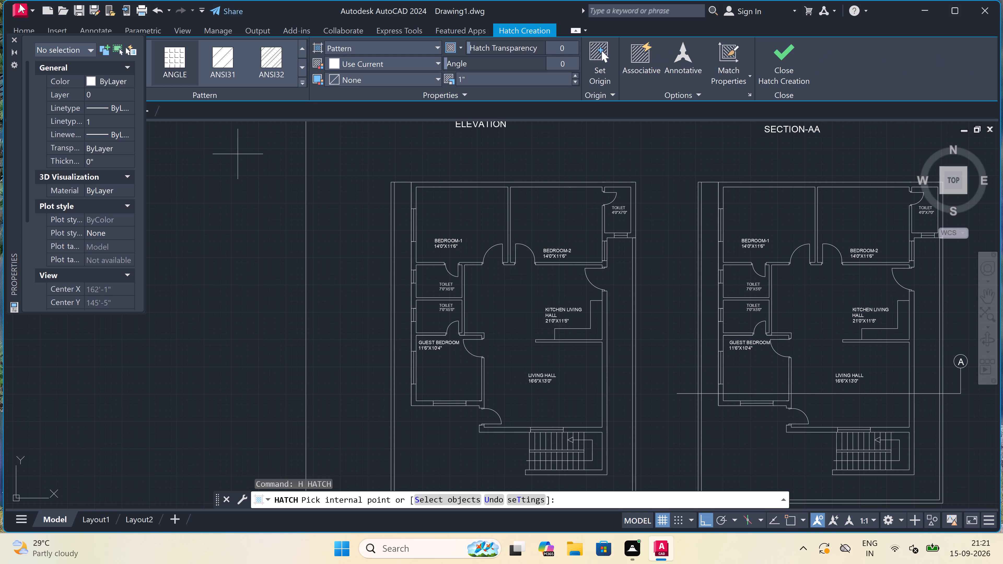
pyautogui.click(12, 38)
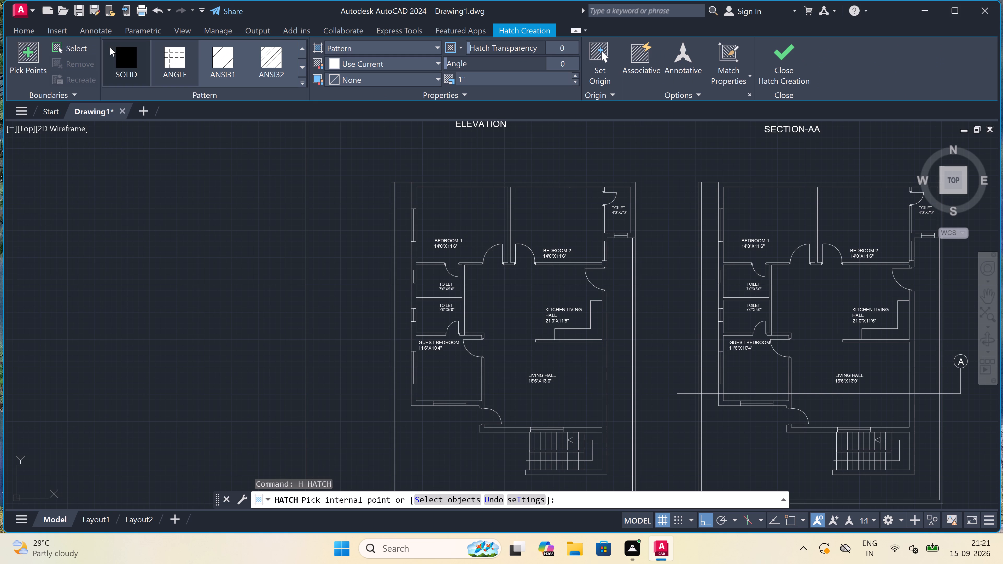
pyautogui.click(121, 49)
pyautogui.click(379, 65)
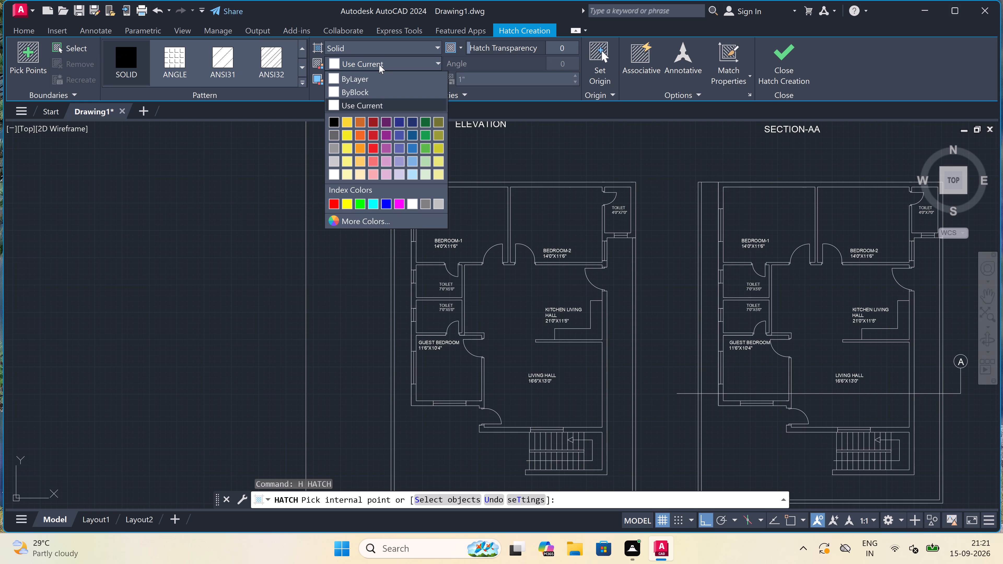
pyautogui.click(332, 134)
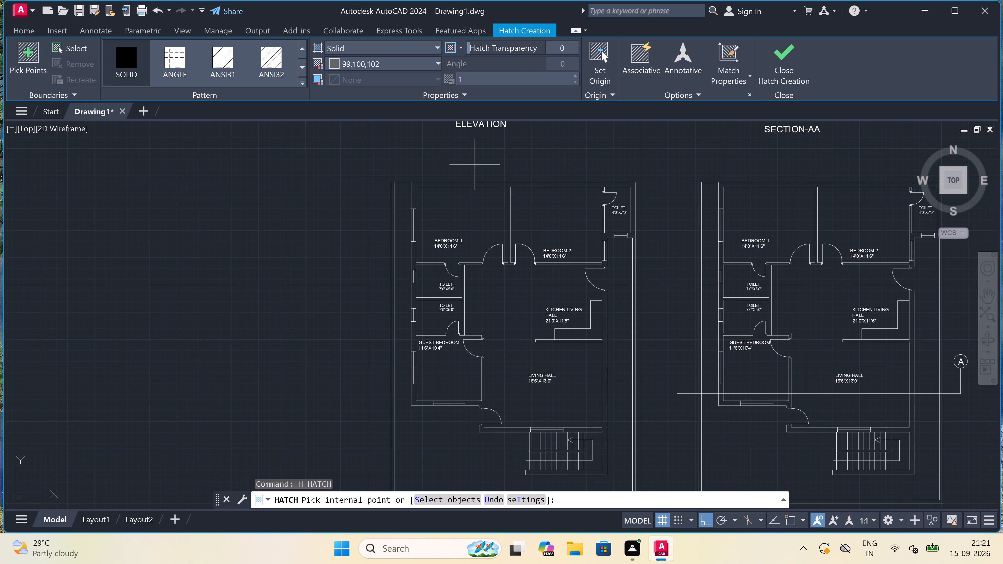
pyautogui.scroll(2, 501, 179)
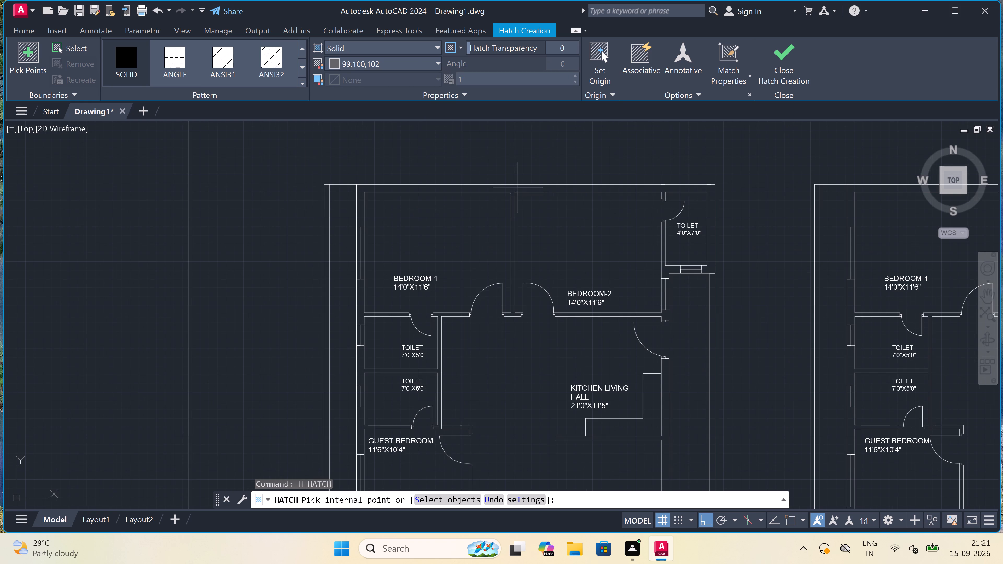
pyautogui.scroll(3, 516, 184)
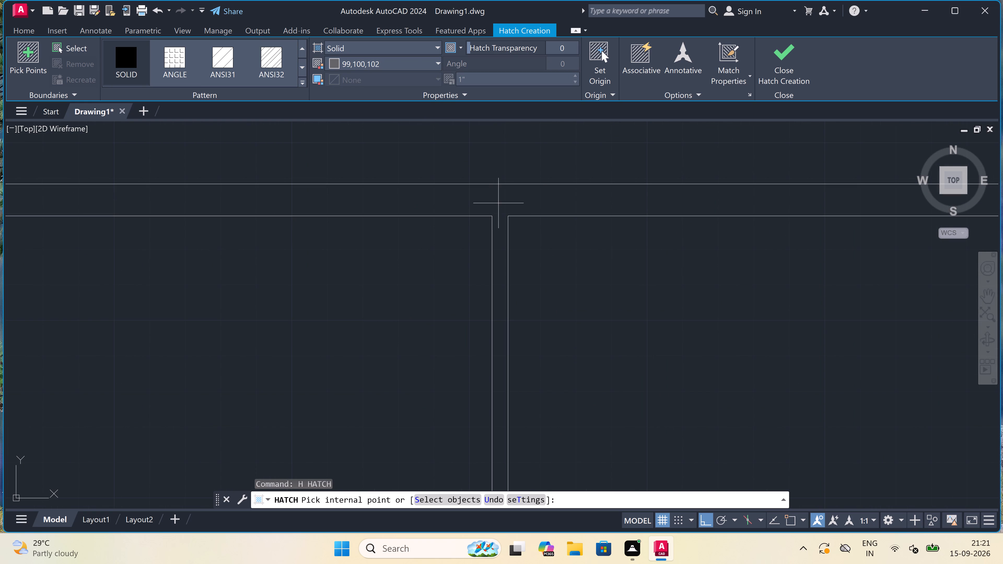
pyautogui.click(499, 203)
# Solid-hatch the ground floor plan's left wall pieces, the walls around the two 7'0"X5'0" toilets and the wall below Bedroom-2.
pyautogui.scroll(-11, 502, 198)
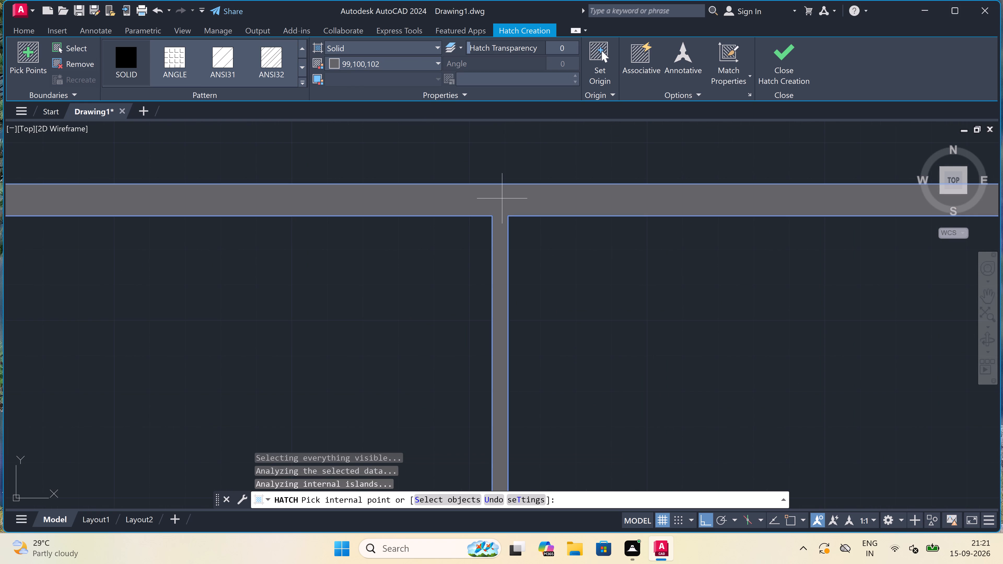
pyautogui.scroll(-6, 502, 198)
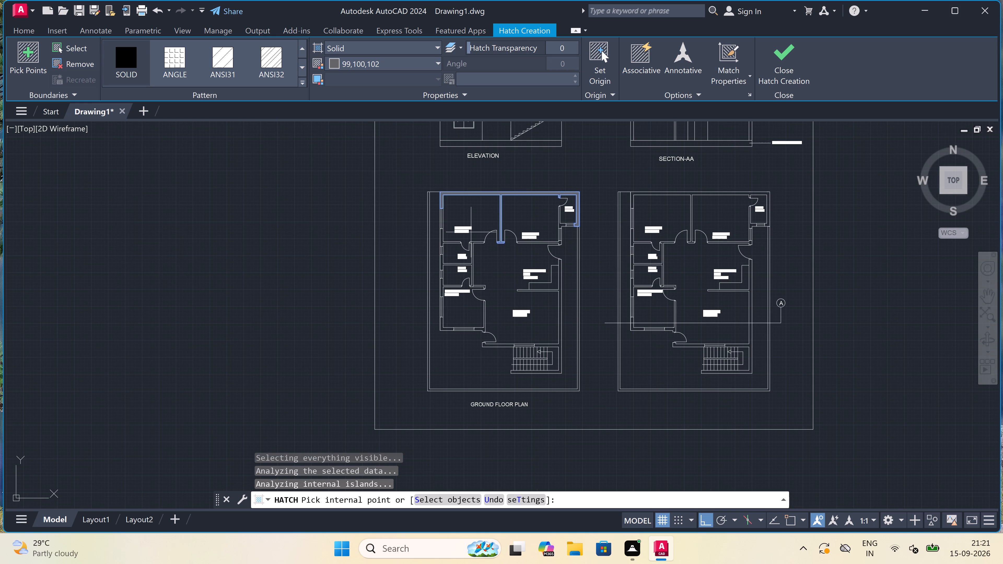
pyautogui.scroll(3, 440, 248)
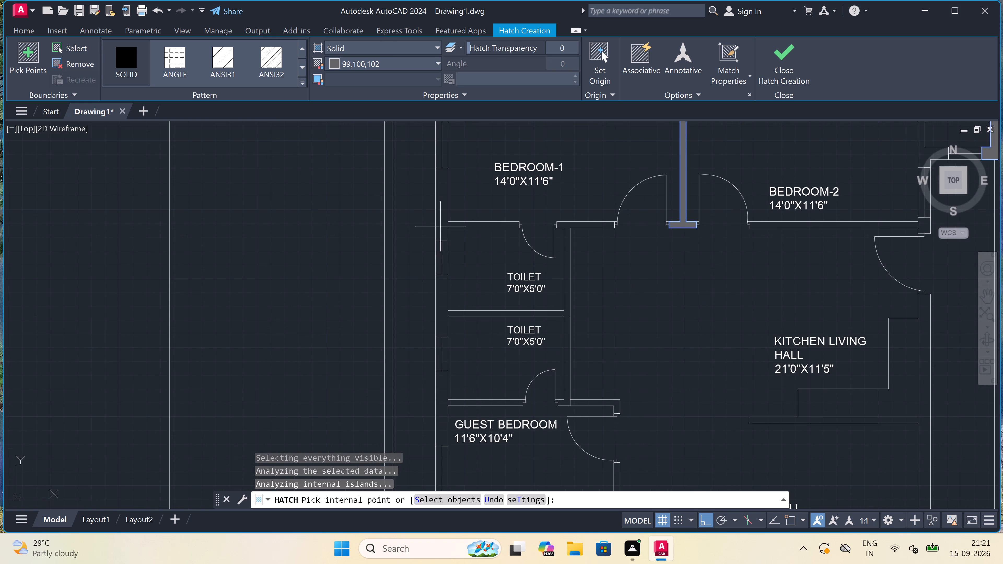
pyautogui.click(439, 214)
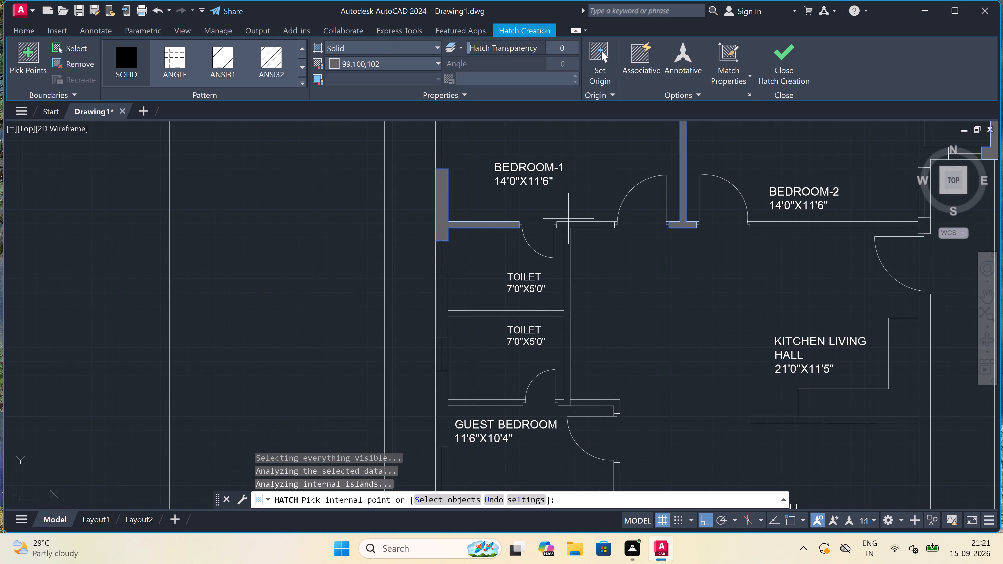
pyautogui.click(567, 231)
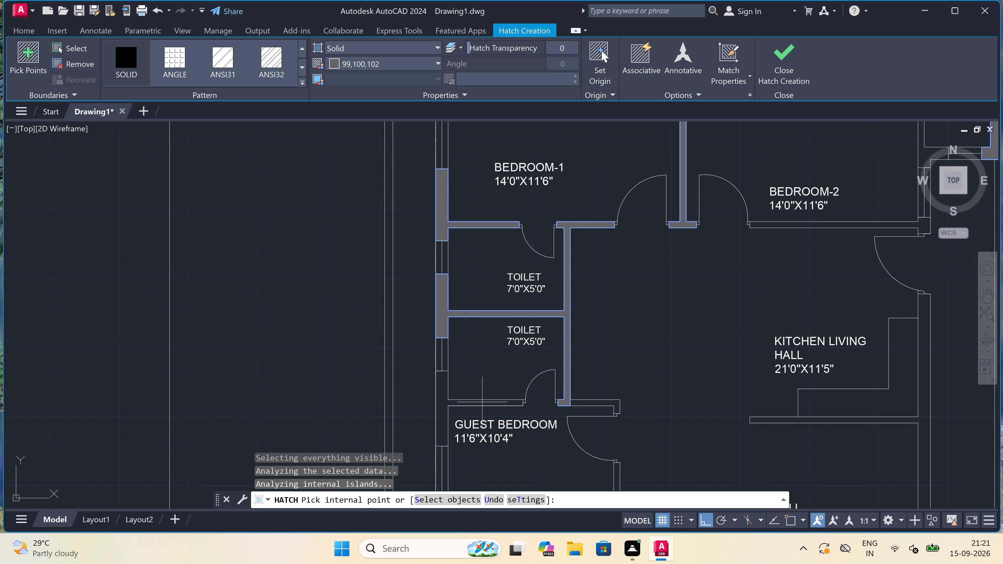
pyautogui.click(443, 404)
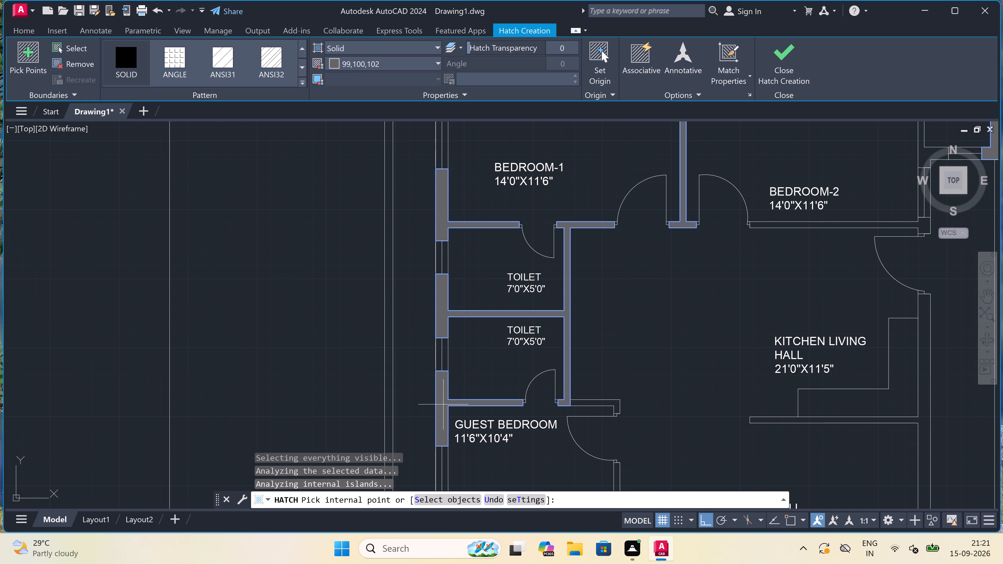
pyautogui.click(604, 404)
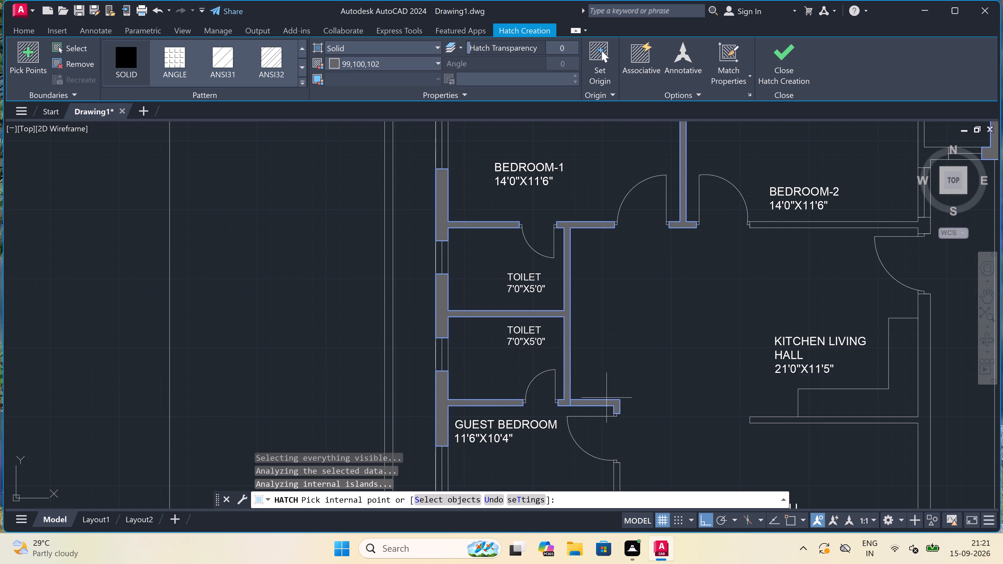
pyautogui.click(790, 226)
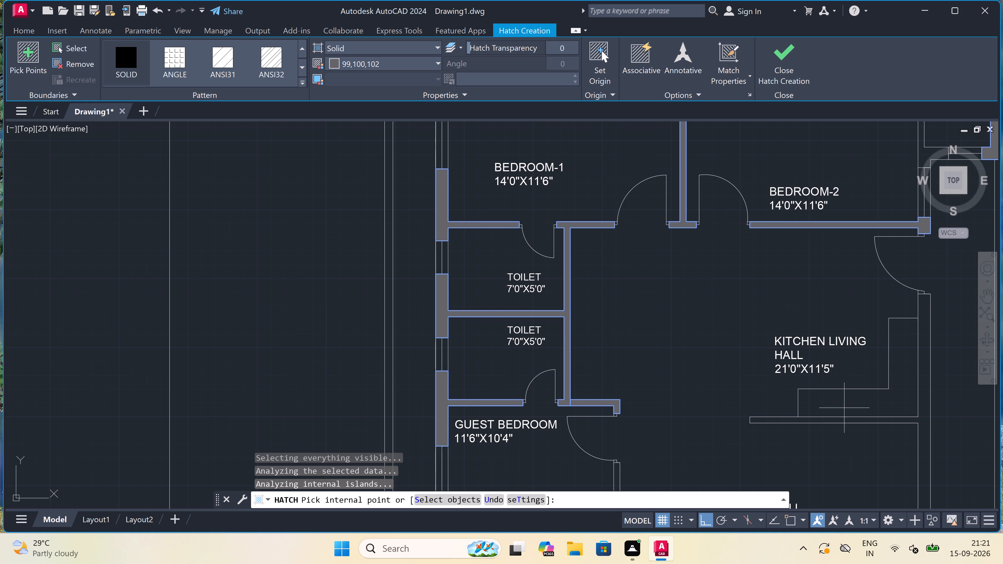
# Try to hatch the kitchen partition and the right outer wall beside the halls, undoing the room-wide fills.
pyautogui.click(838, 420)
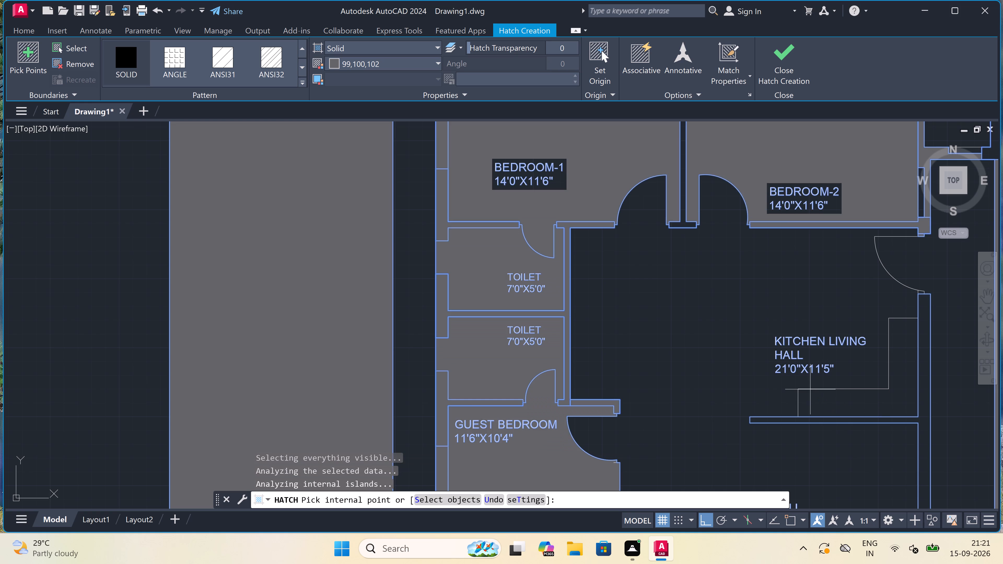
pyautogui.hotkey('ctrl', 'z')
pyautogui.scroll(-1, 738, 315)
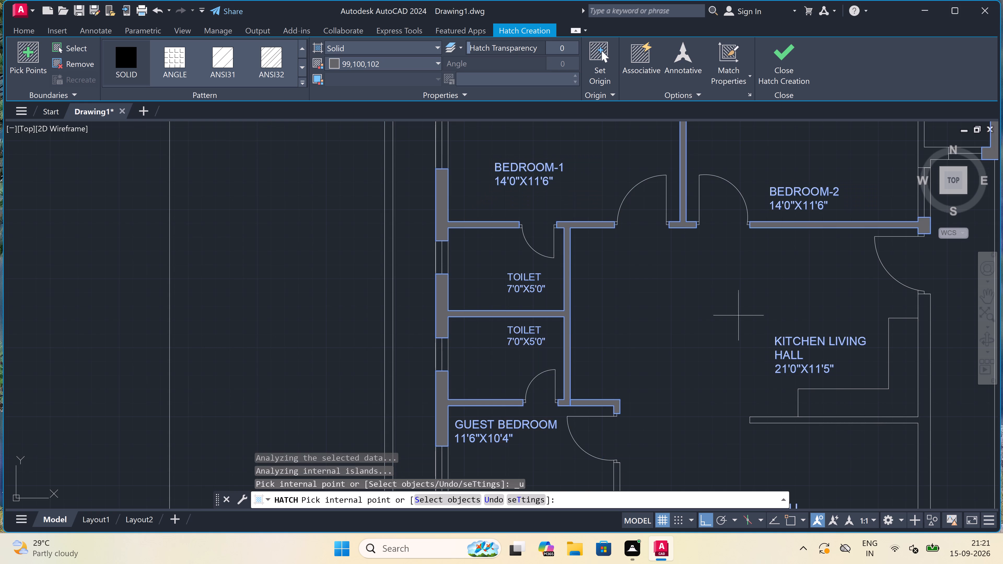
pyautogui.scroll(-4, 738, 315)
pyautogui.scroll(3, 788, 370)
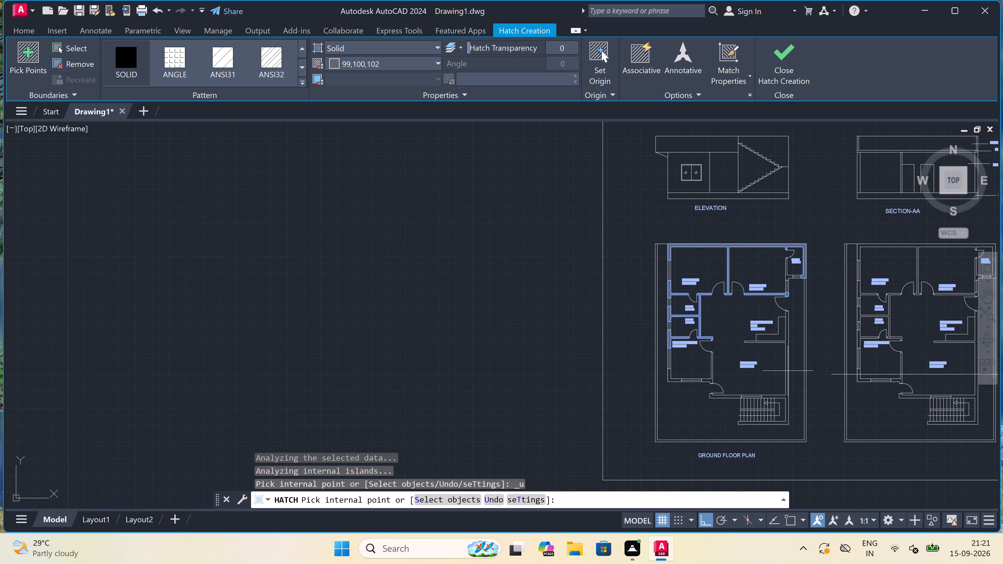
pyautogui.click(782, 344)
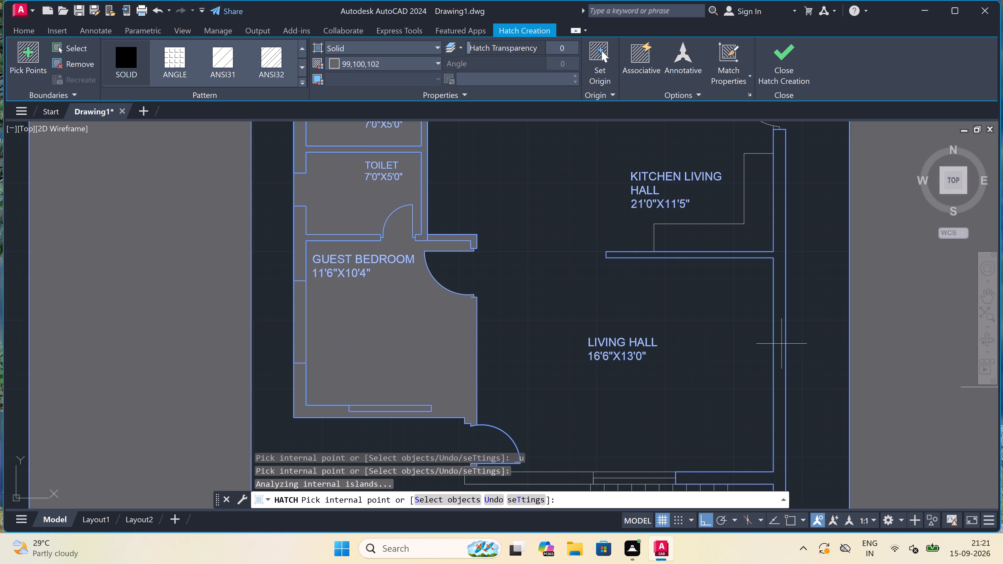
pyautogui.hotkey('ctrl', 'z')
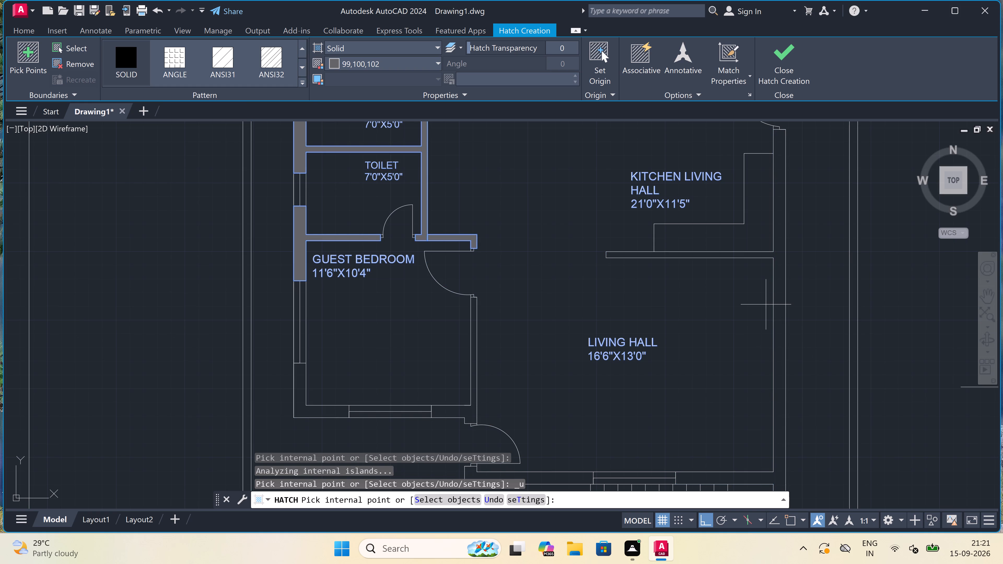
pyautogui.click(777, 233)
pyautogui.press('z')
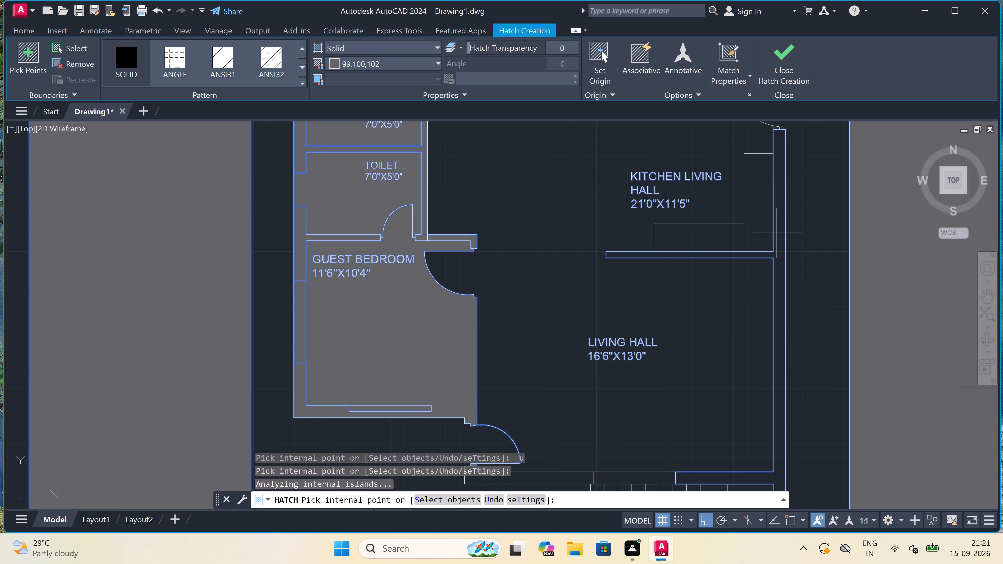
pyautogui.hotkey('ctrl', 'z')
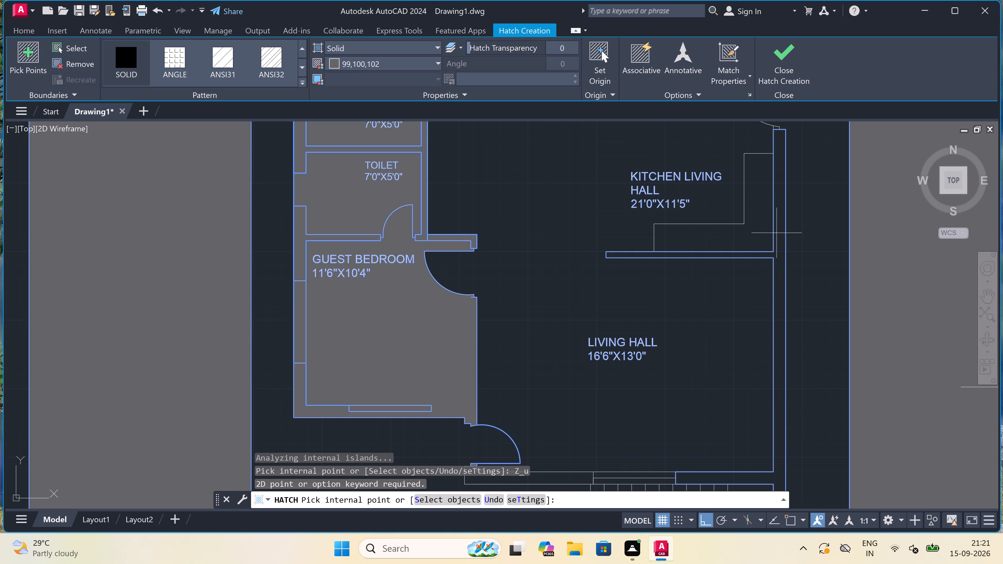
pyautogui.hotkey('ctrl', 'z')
# Solid-hatch the guest bedroom's remaining right, lower and left walls and the wall between the entrance door and the staircase window.
pyautogui.scroll(-3, 777, 233)
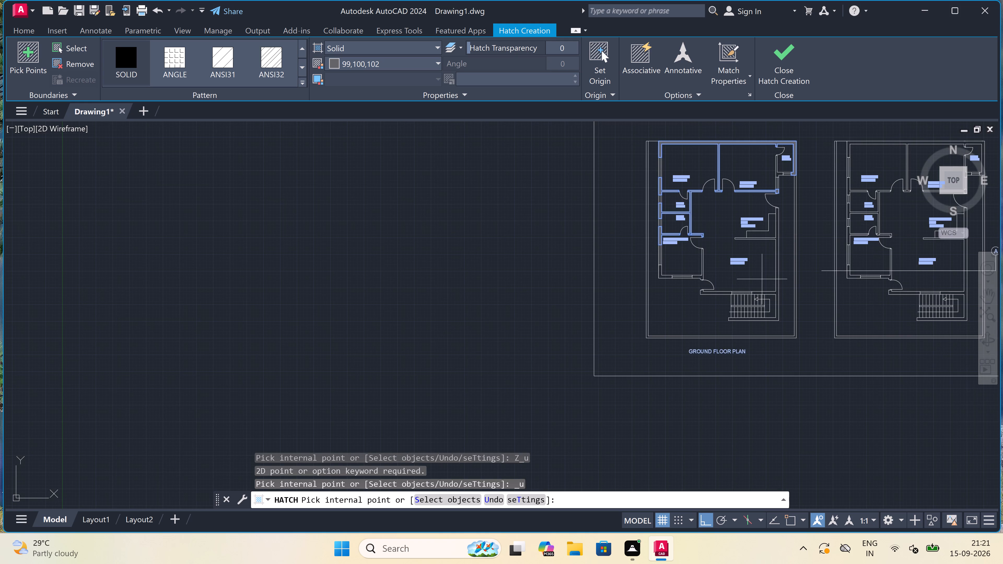
pyautogui.scroll(4, 723, 293)
pyautogui.click(723, 293)
pyautogui.scroll(-4, 723, 293)
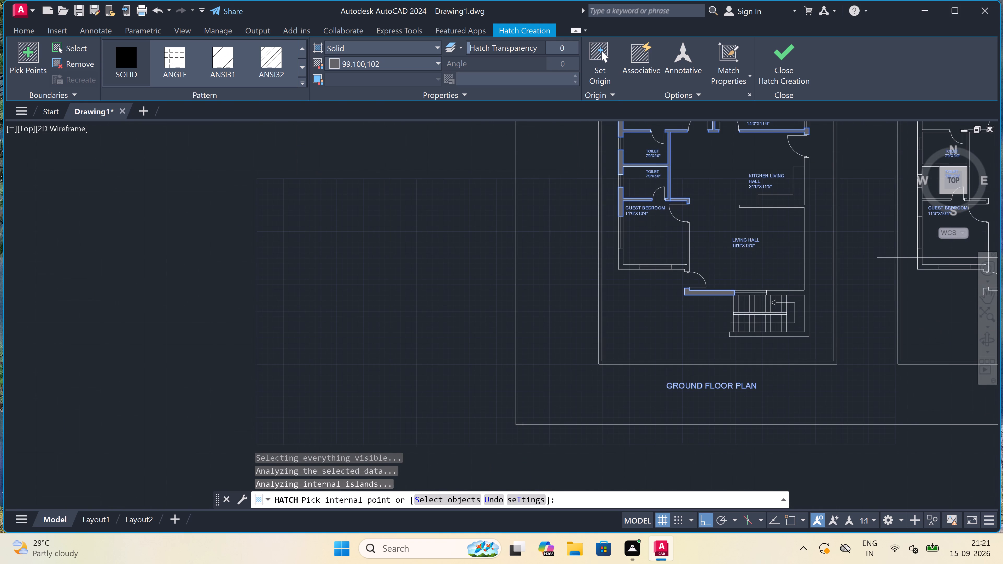
pyautogui.scroll(4, 687, 259)
pyautogui.click(689, 265)
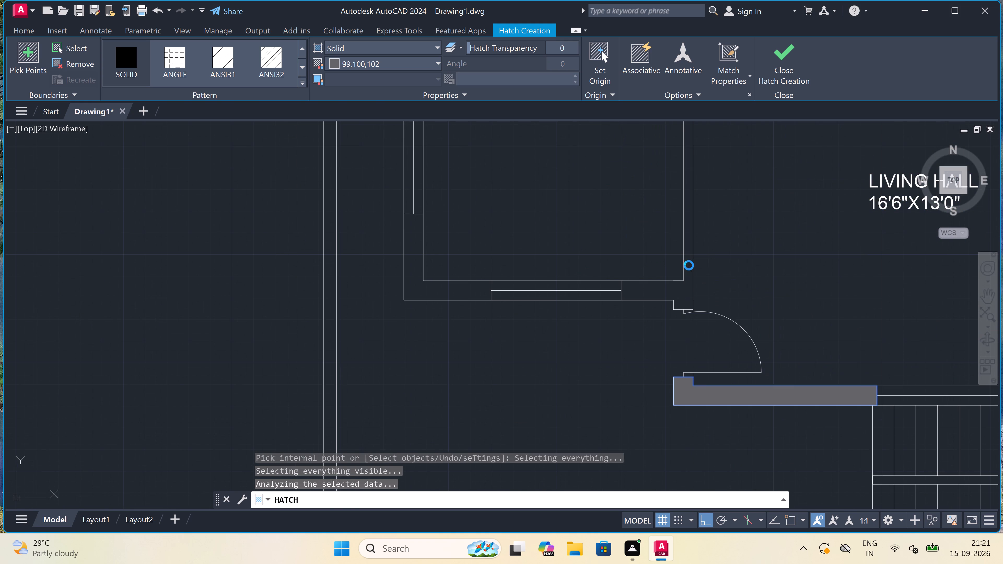
pyautogui.scroll(-5, 689, 265)
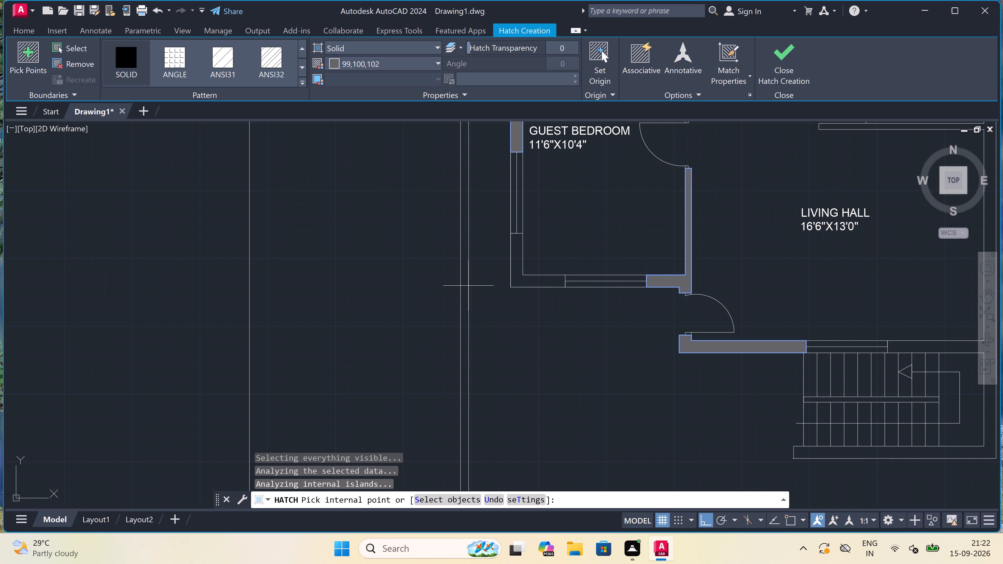
pyautogui.scroll(3, 503, 275)
pyautogui.click(522, 266)
pyautogui.scroll(-3, 522, 266)
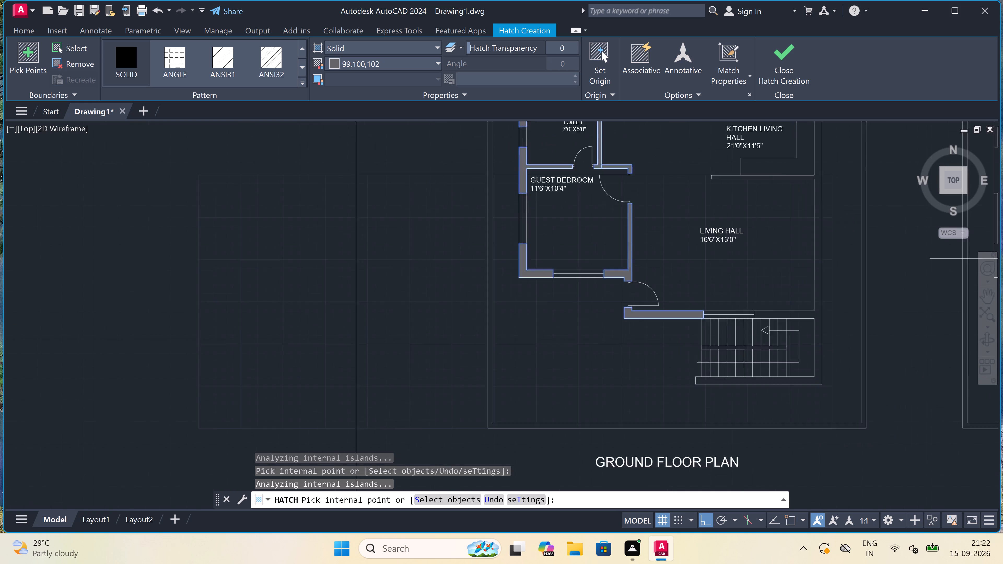
# Solid-hatch the wall between Bedroom-2 and the 4'0"X7'0" toilet, including its corner below the toilet.
pyautogui.scroll(-3, 522, 266)
pyautogui.scroll(4, 551, 245)
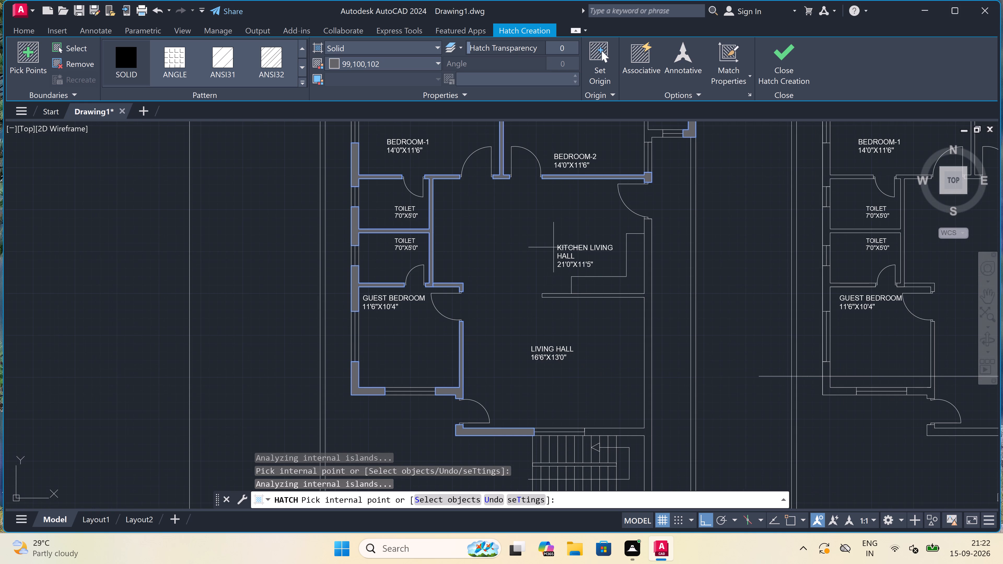
pyautogui.scroll(-5, 591, 294)
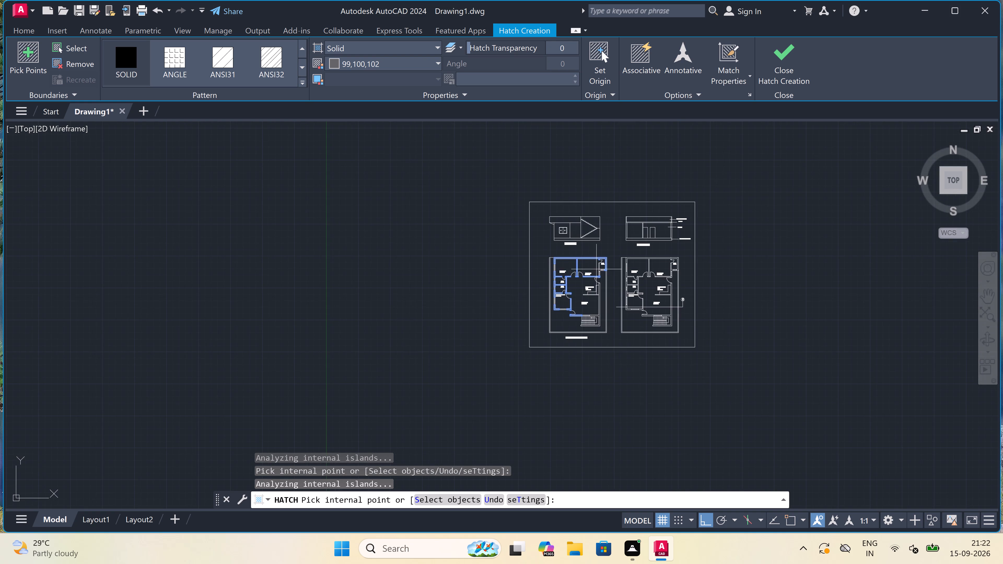
pyautogui.scroll(5, 600, 262)
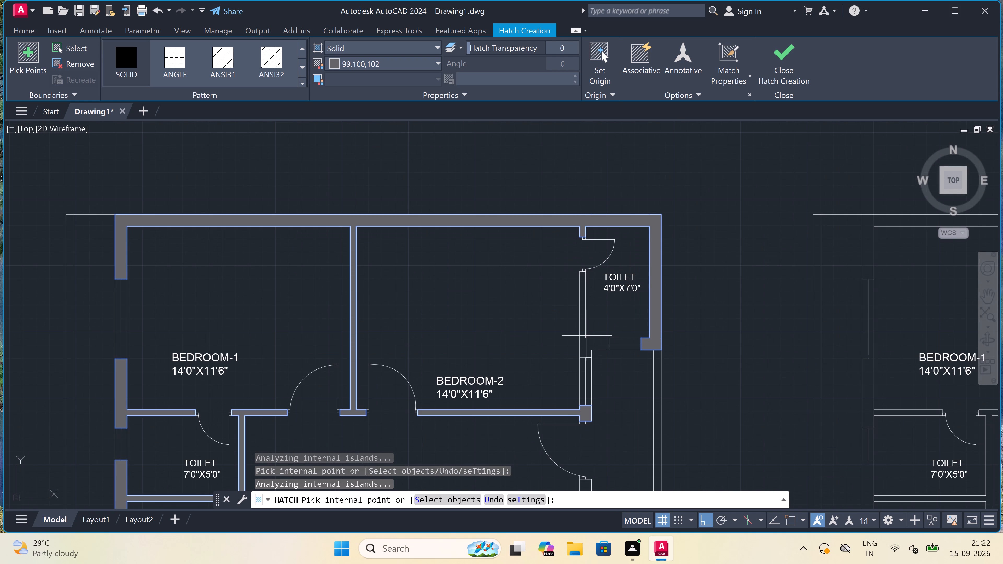
pyautogui.scroll(3, 584, 336)
pyautogui.click(584, 336)
# Solid-hatch the right outer wall beside the kitchen and living hall, with its connected kitchen partition and staircase walls, and finish the hatch.
pyautogui.scroll(-4, 583, 335)
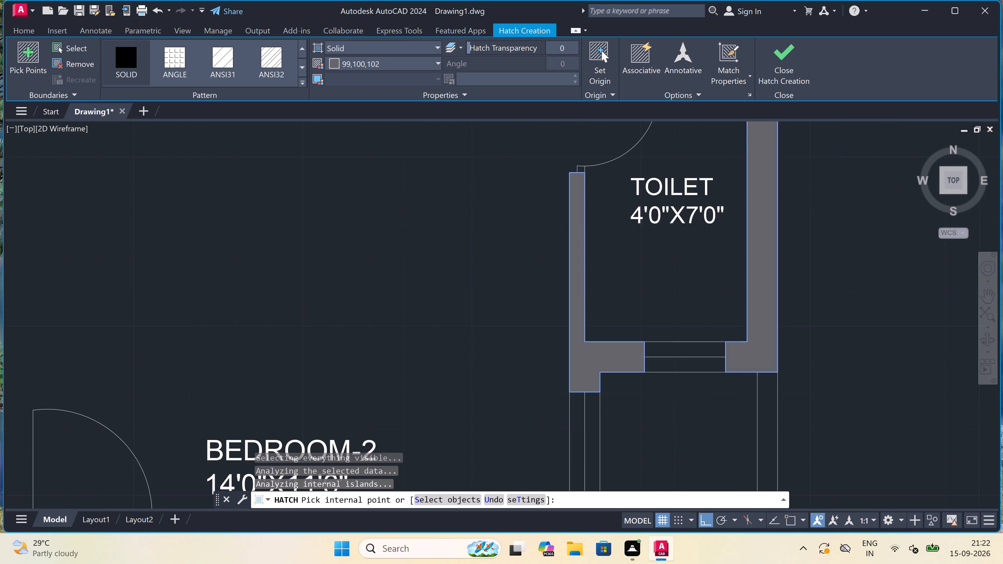
pyautogui.scroll(-2, 583, 334)
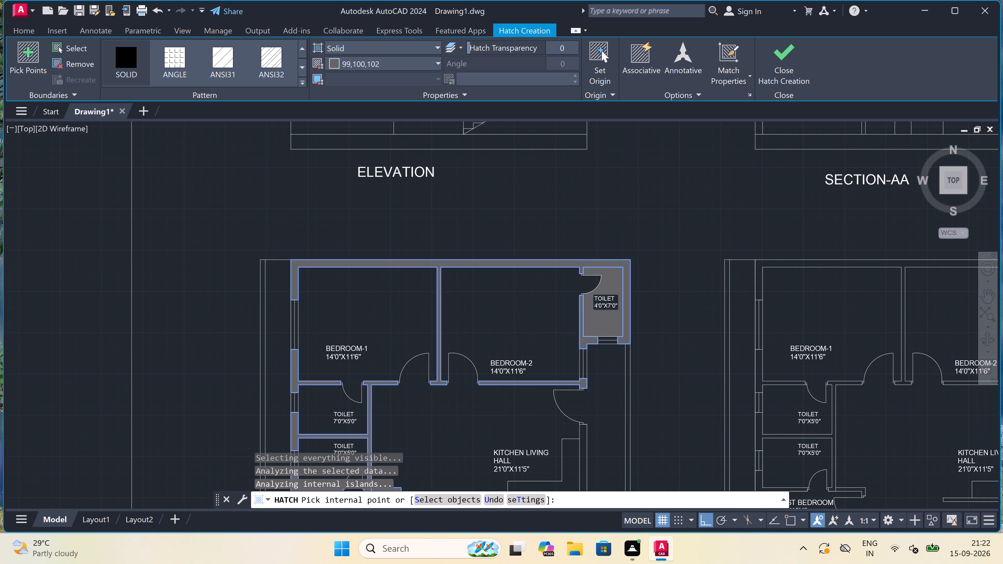
pyautogui.scroll(-1, 584, 334)
pyautogui.scroll(3, 585, 414)
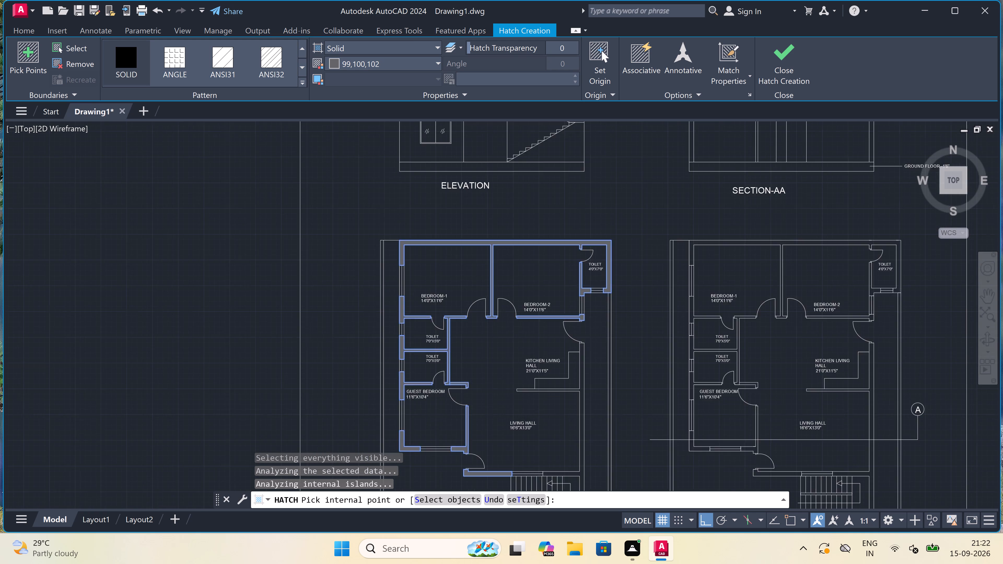
pyautogui.click(575, 338)
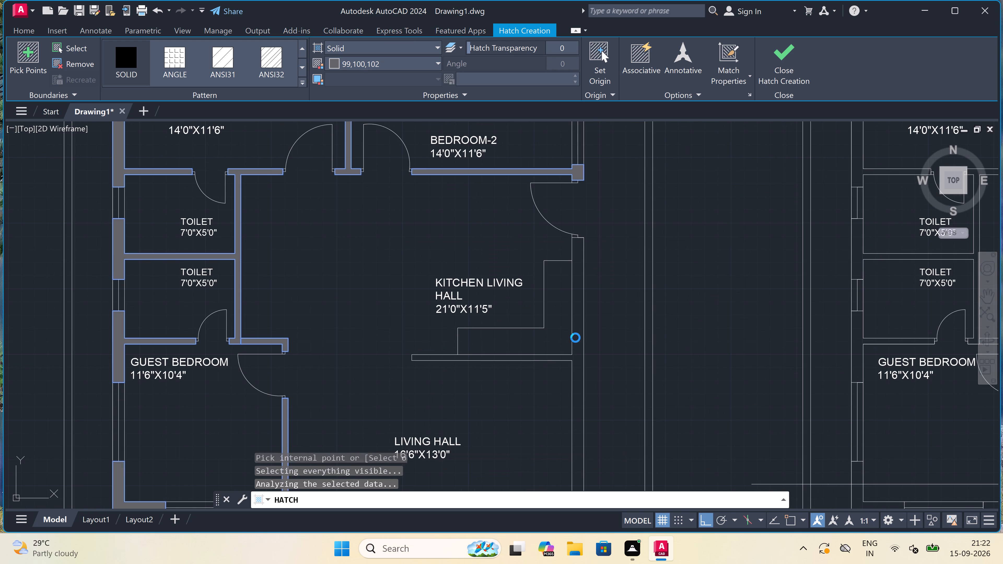
pyautogui.scroll(-6, 587, 304)
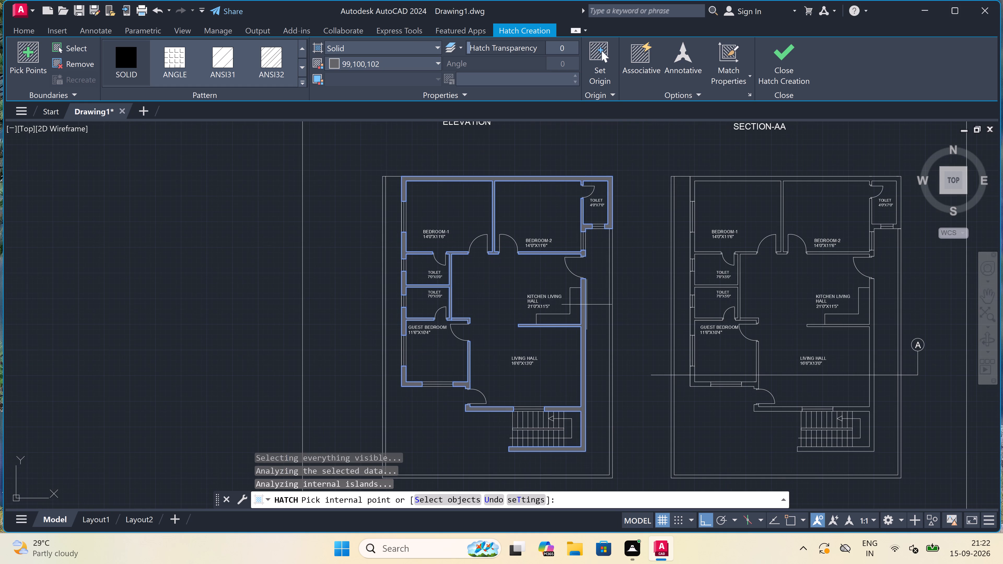
pyautogui.press('Escape')
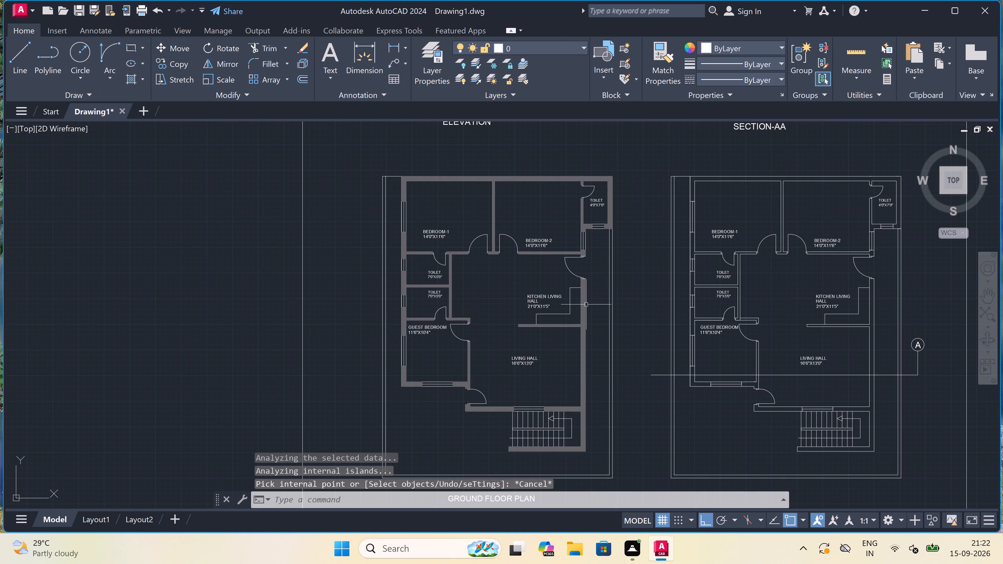
# Delete all eight room name and size labels from the right floor plan, covering the bedrooms, toilets, guest bedroom, kitchen living hall and living hall.
pyautogui.scroll(-2, 446, 231)
pyautogui.scroll(3, 446, 231)
pyautogui.scroll(-2, 446, 231)
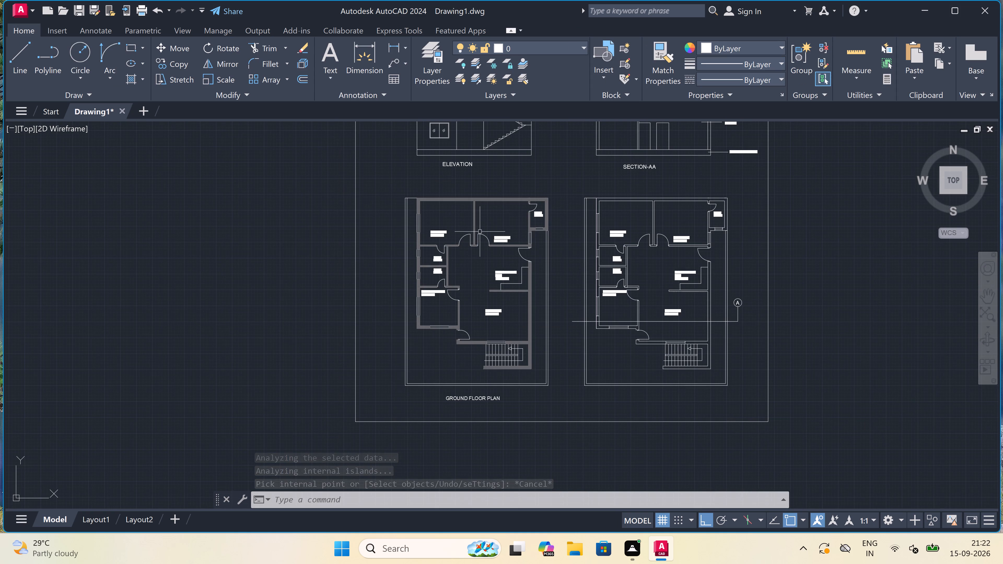
pyautogui.scroll(-1, 570, 229)
pyautogui.scroll(2, 643, 239)
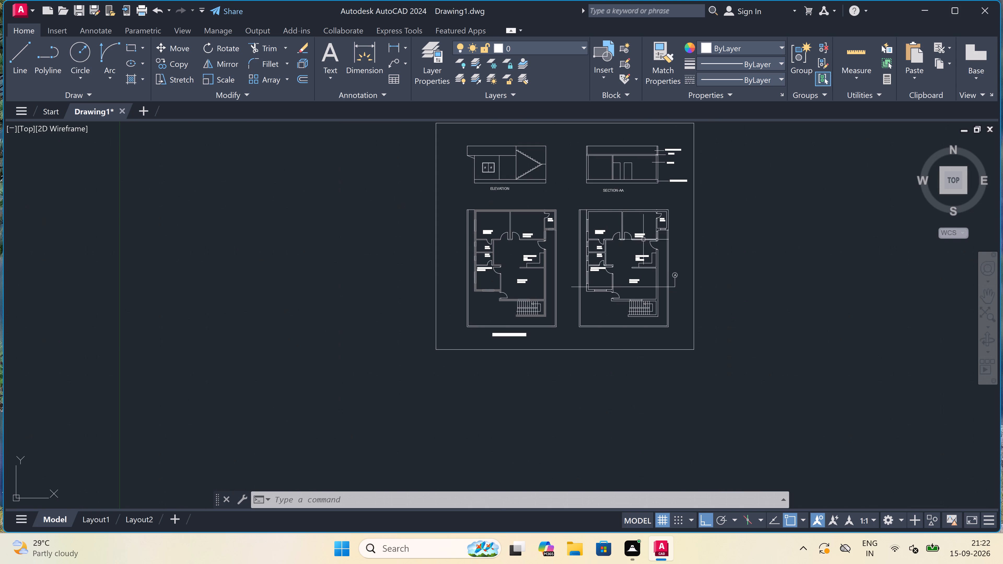
pyautogui.click(637, 231)
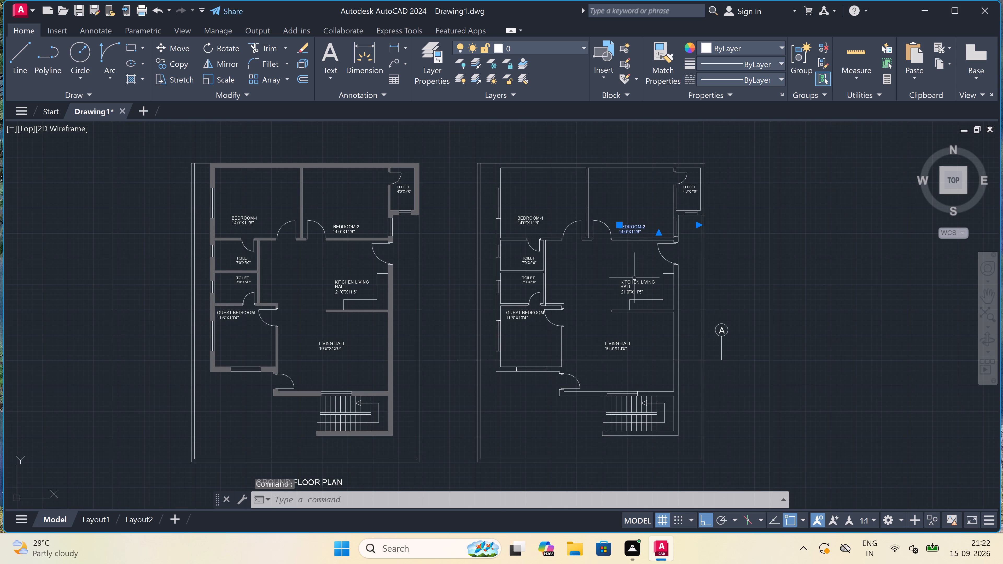
pyautogui.click(634, 279)
pyautogui.click(612, 342)
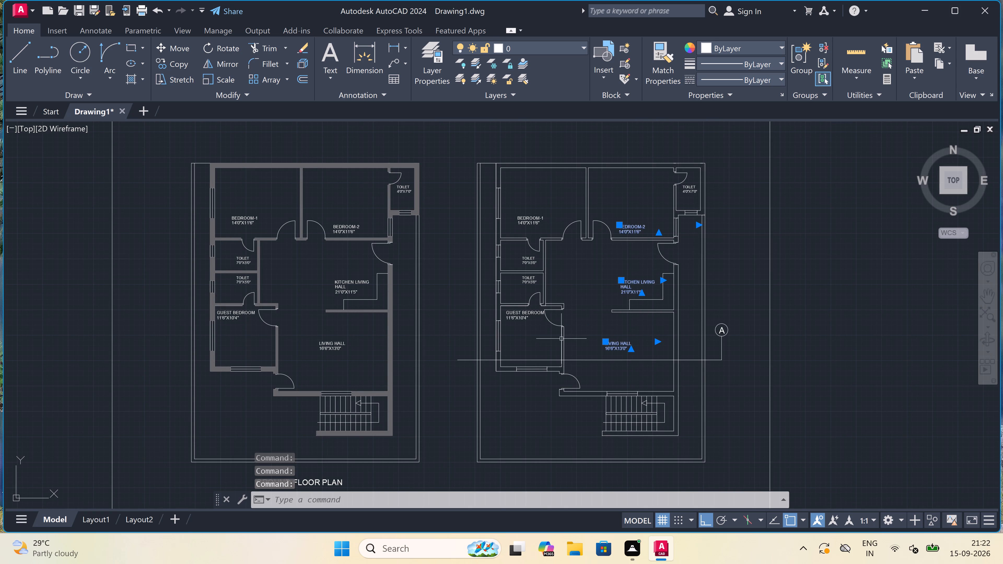
pyautogui.click(511, 309)
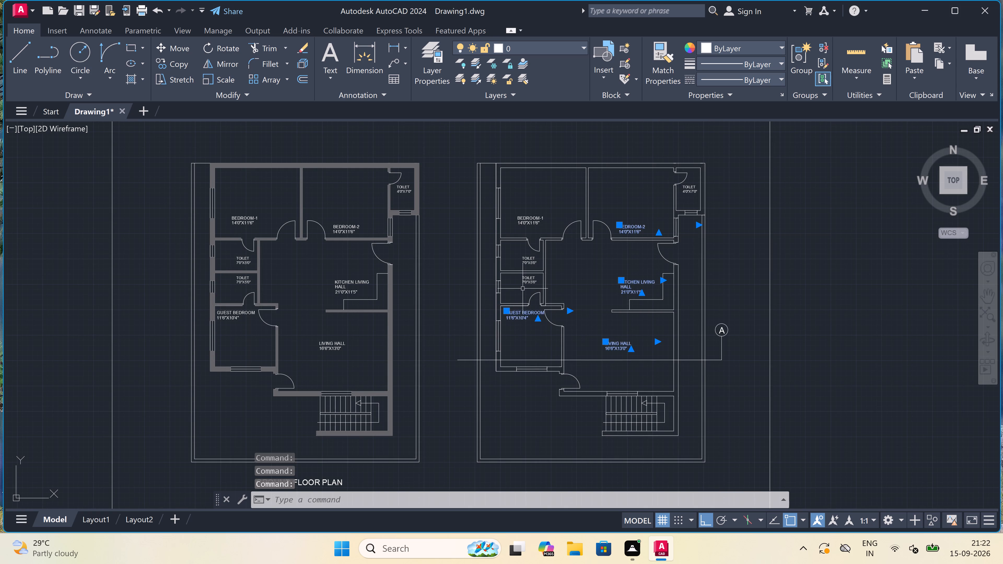
pyautogui.click(524, 281)
pyautogui.click(523, 258)
pyautogui.click(527, 214)
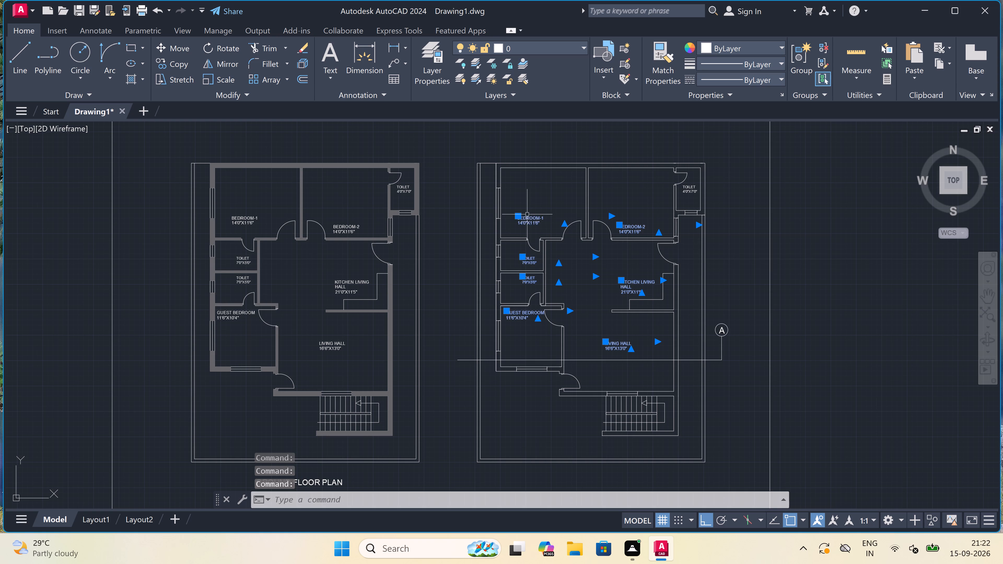
pyautogui.press('Delete')
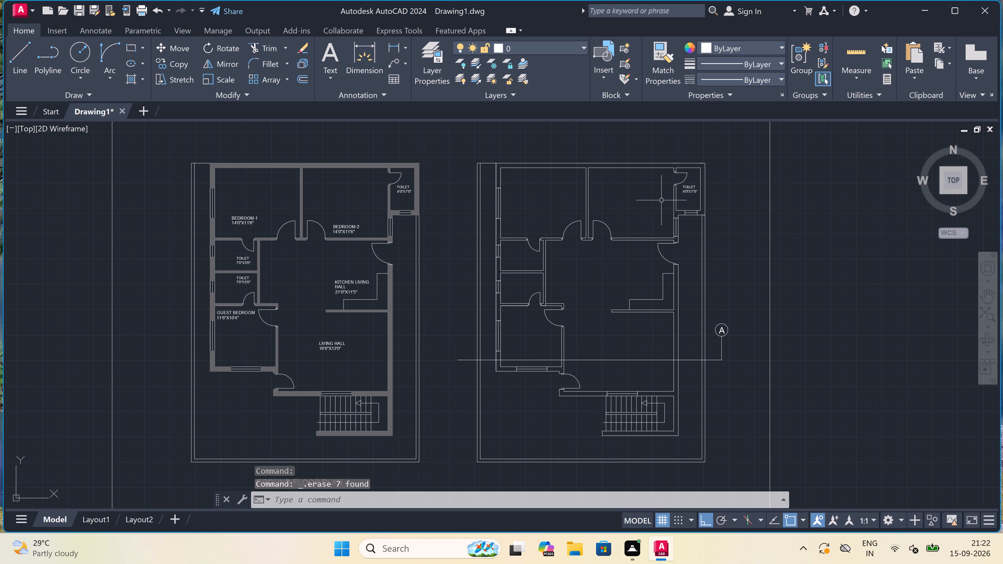
pyautogui.click(688, 186)
pyautogui.press('Delete')
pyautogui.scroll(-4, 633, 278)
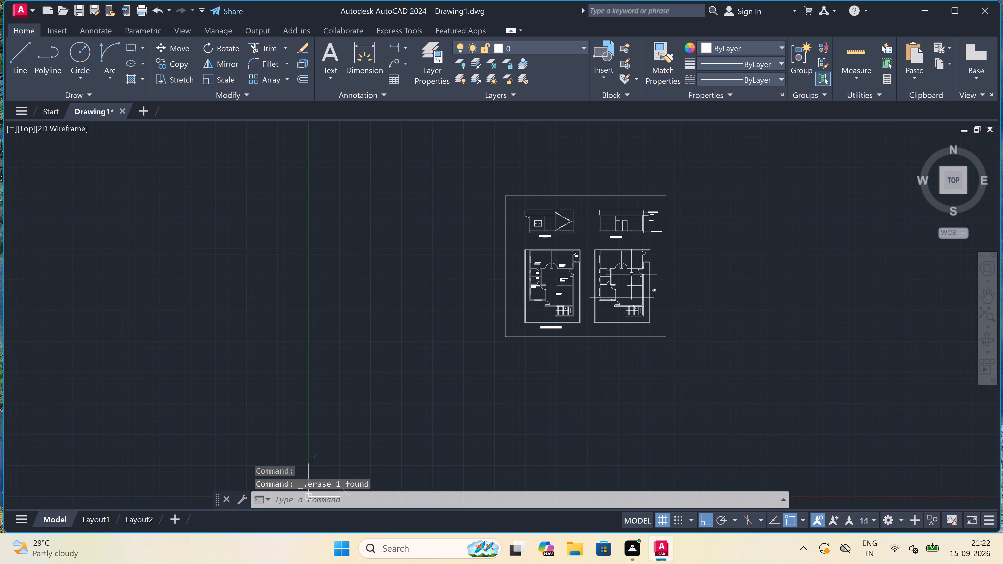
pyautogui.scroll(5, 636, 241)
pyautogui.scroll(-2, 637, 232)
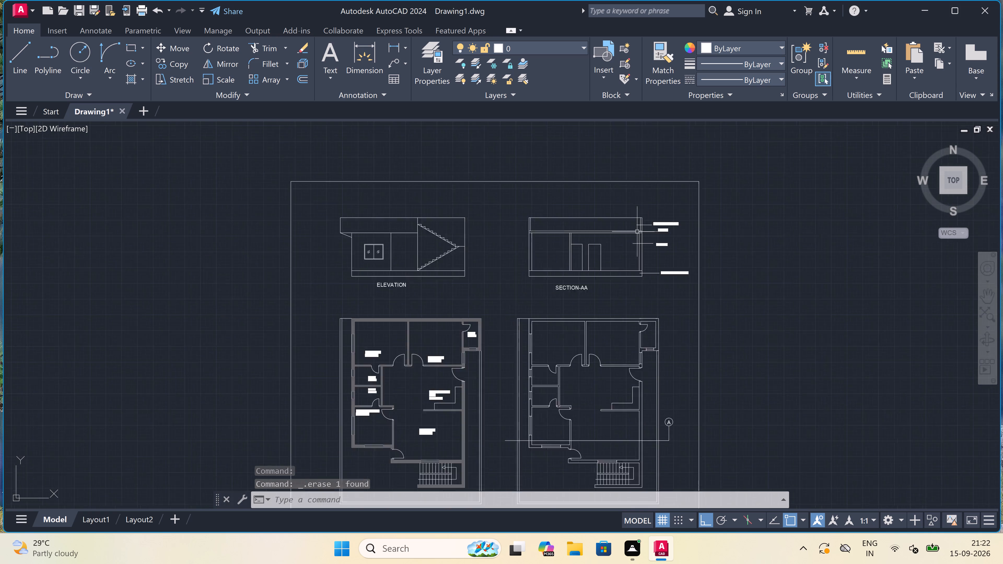
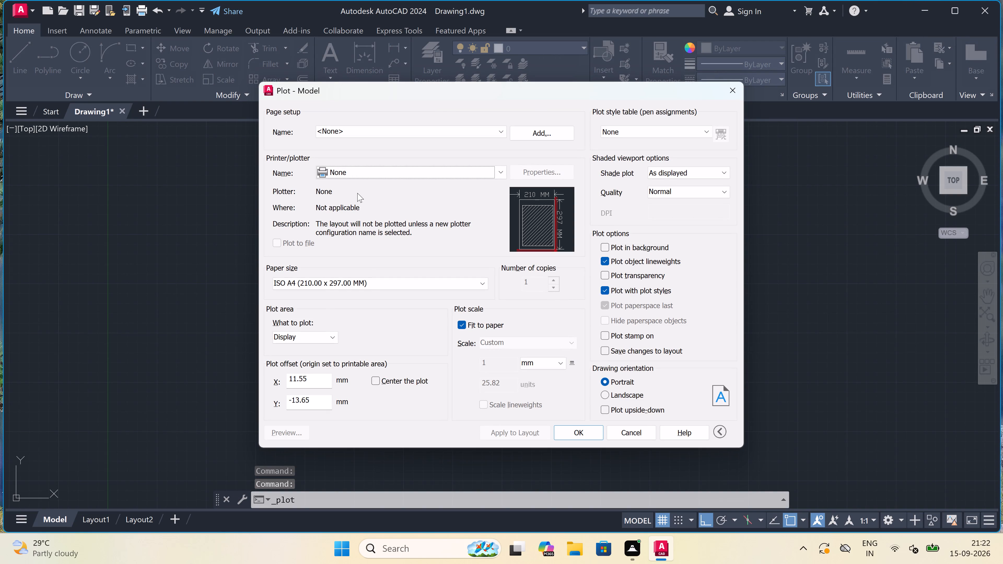
# Set the plot to DWG To PDF.pc3 on ISO A4 (297.00 x 210.00 MM), with a window spanning the sheet border's opposite corners.
pyautogui.click(364, 169)
pyautogui.click(368, 293)
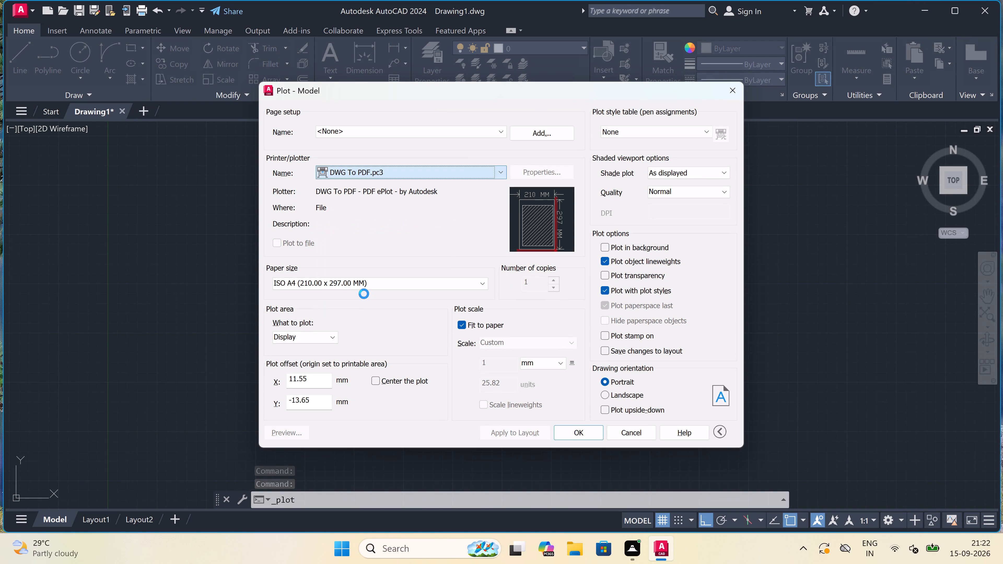
pyautogui.click(355, 281)
pyautogui.click(342, 303)
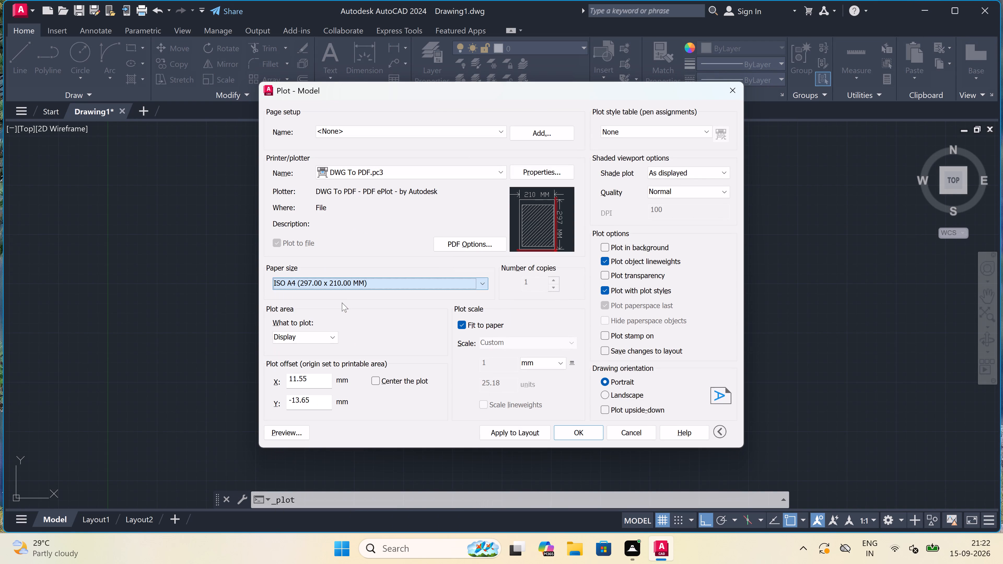
pyautogui.click(303, 339)
pyautogui.click(311, 372)
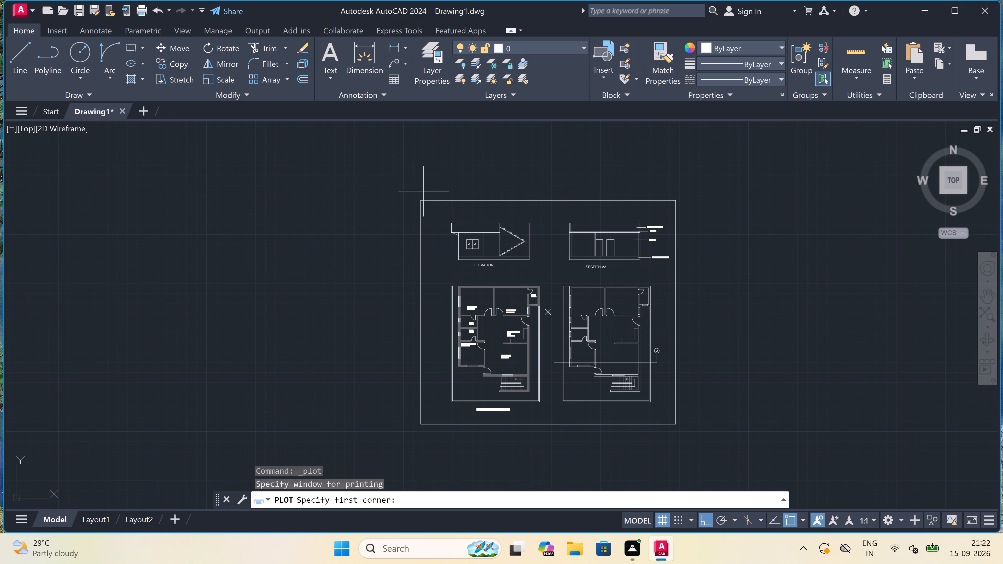
pyautogui.moveTo(421, 201); pyautogui.dragTo(429, 216)
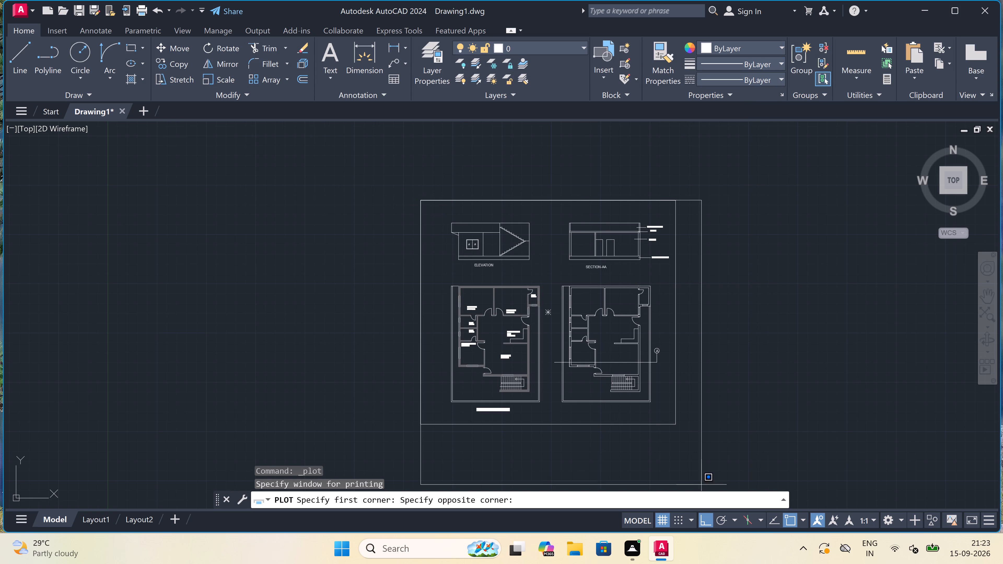
pyautogui.click(677, 422)
# Assign the acad.ctb plot style table to all layouts, apply the plot settings to the layout and proceed with the plot.
pyautogui.click(657, 133)
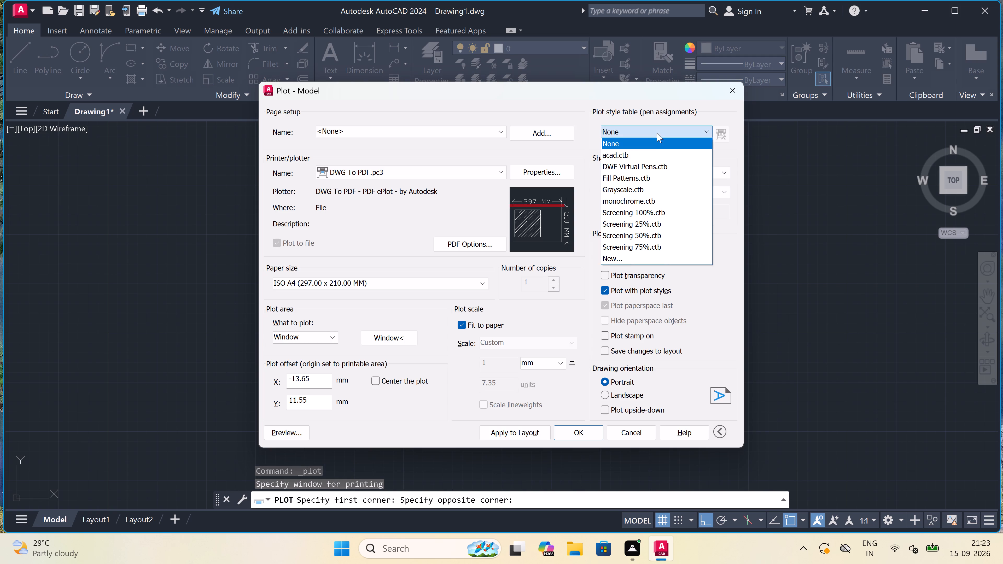
pyautogui.click(643, 151)
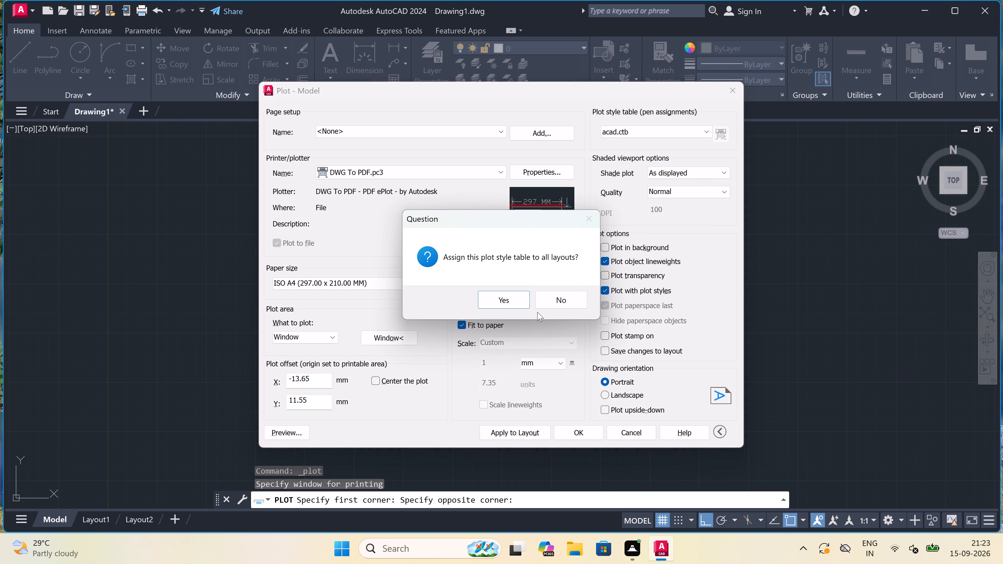
pyautogui.click(503, 301)
pyautogui.click(576, 429)
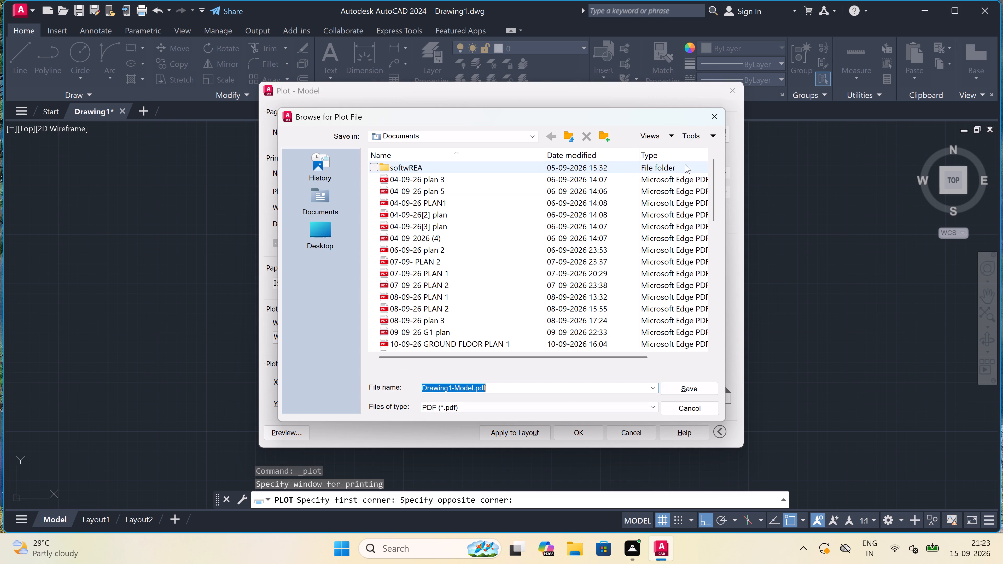
pyautogui.click(711, 115)
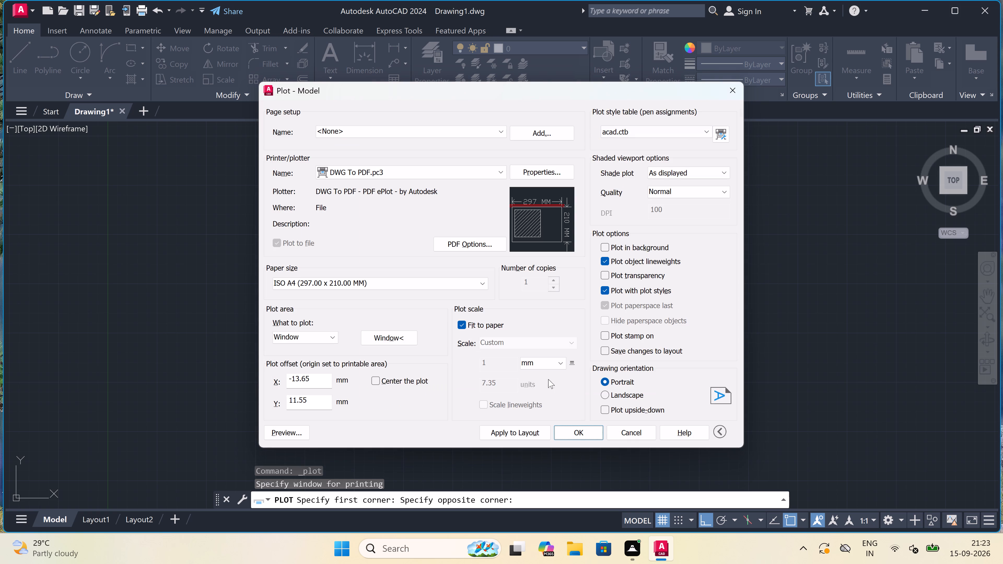
pyautogui.click(523, 430)
pyautogui.click(582, 429)
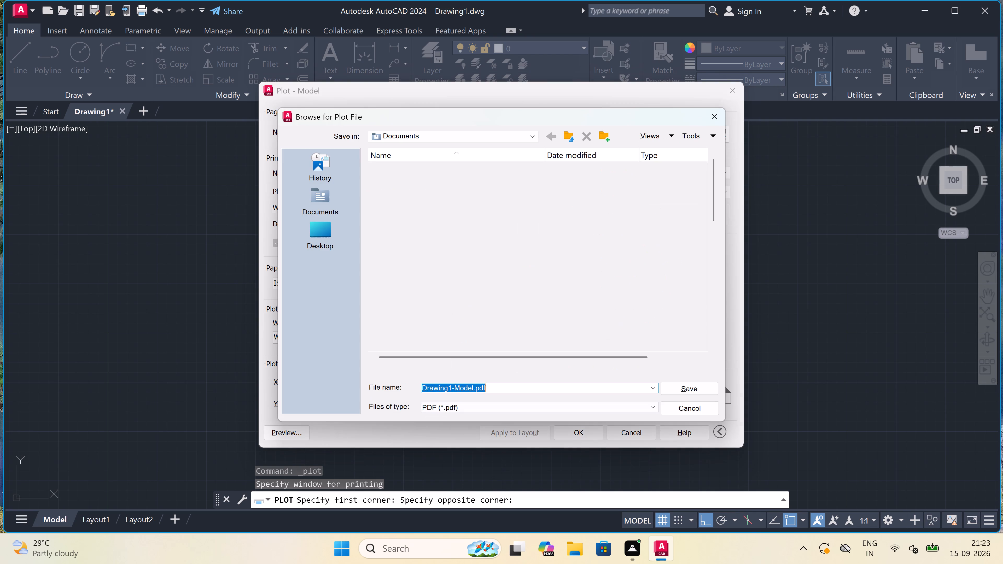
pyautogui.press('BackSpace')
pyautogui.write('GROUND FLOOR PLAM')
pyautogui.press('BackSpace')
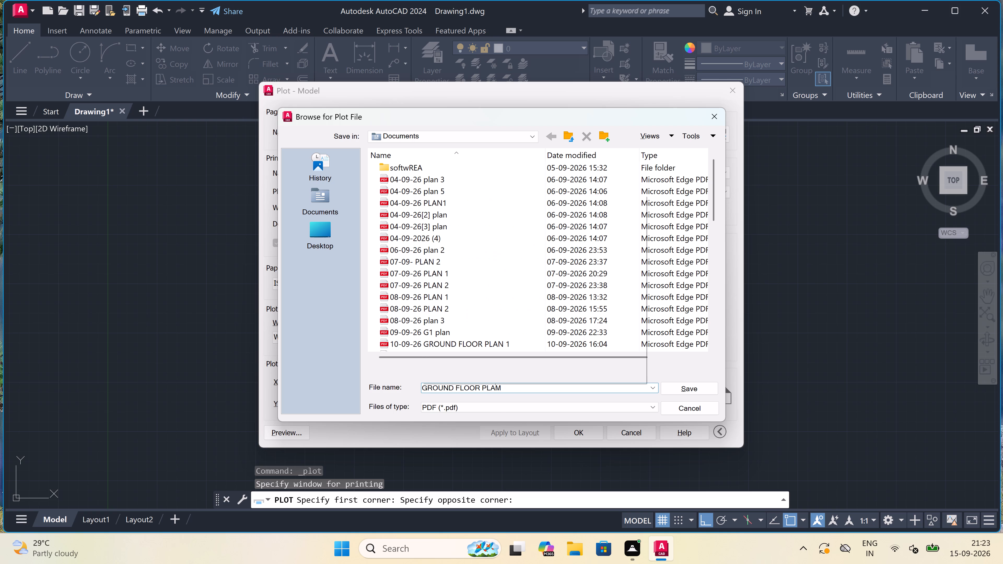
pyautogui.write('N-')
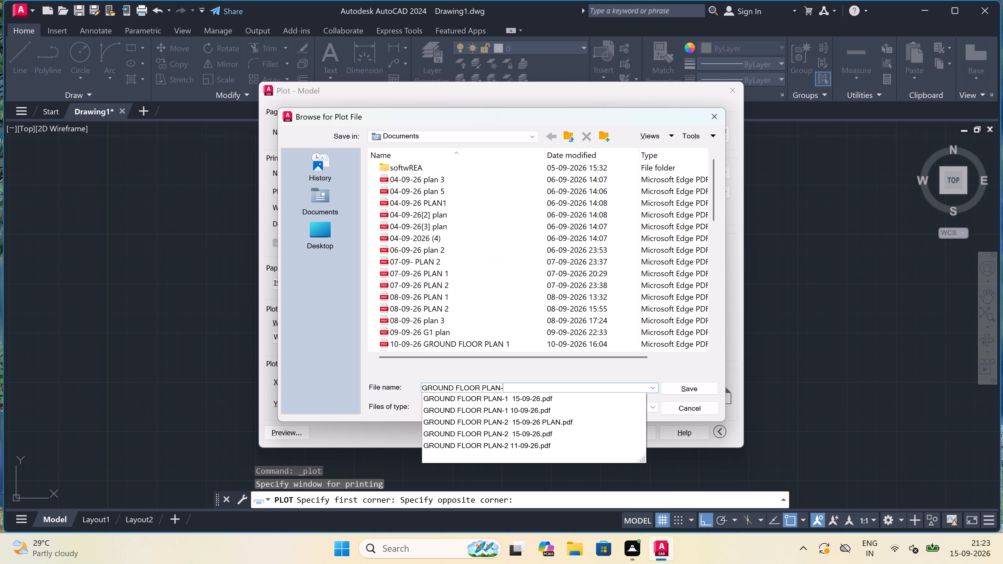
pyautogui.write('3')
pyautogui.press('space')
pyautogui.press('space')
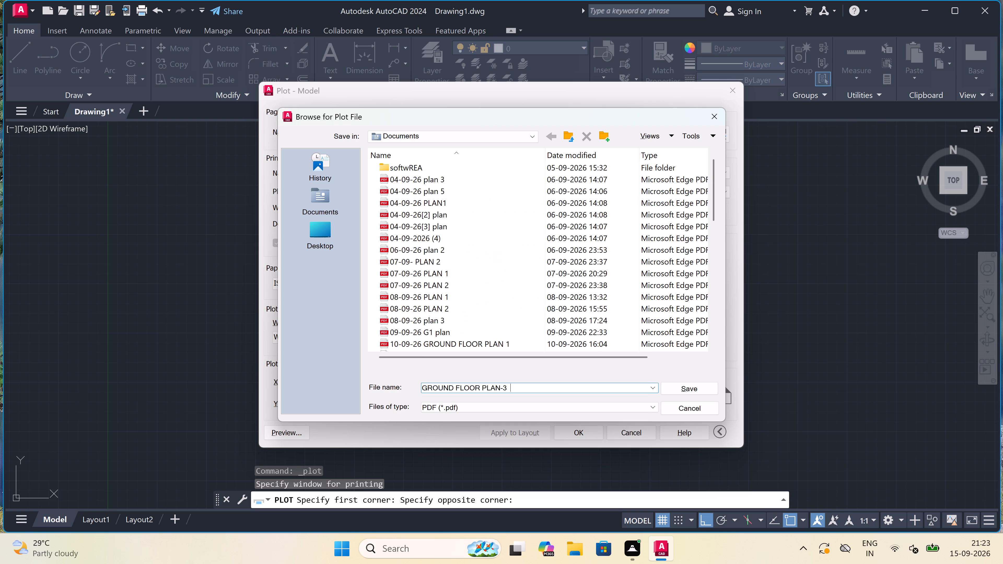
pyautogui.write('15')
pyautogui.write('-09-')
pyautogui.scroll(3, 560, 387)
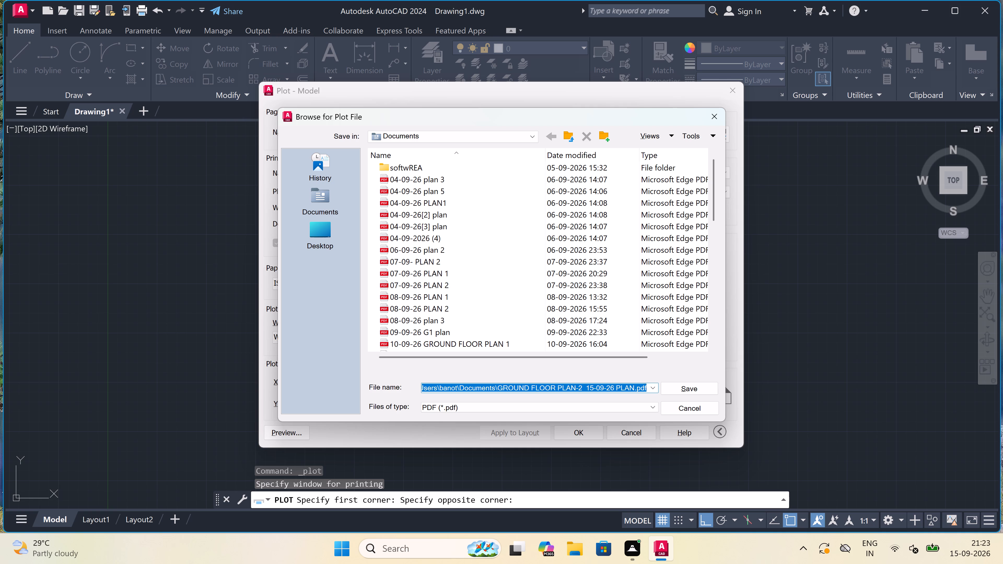
# Save the plot in Documents as the PDF "GROUND FLOOR PLAN- 4 14-09-26", look over the plotted sheet and close the PDF window.
pyautogui.press('BackSpace')
pyautogui.press('BackSpace')
pyautogui.write('GROUNF')
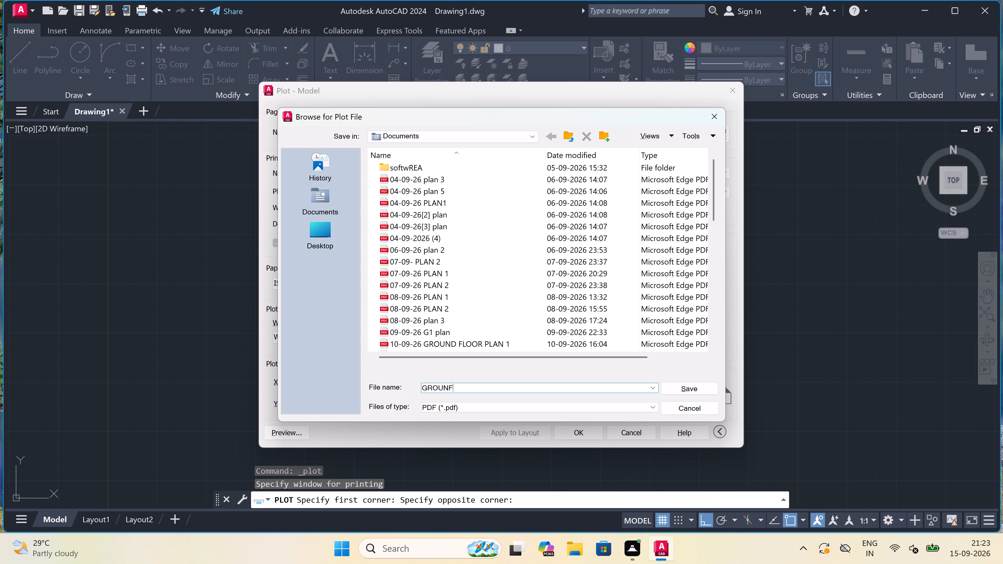
pyautogui.press('BackSpace')
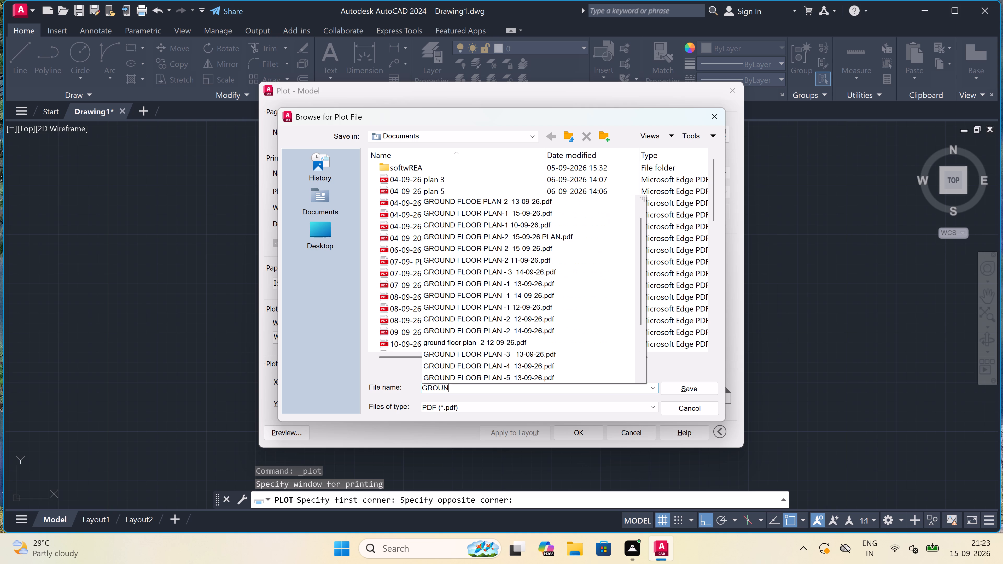
pyautogui.write('D FLOOR PLAN-')
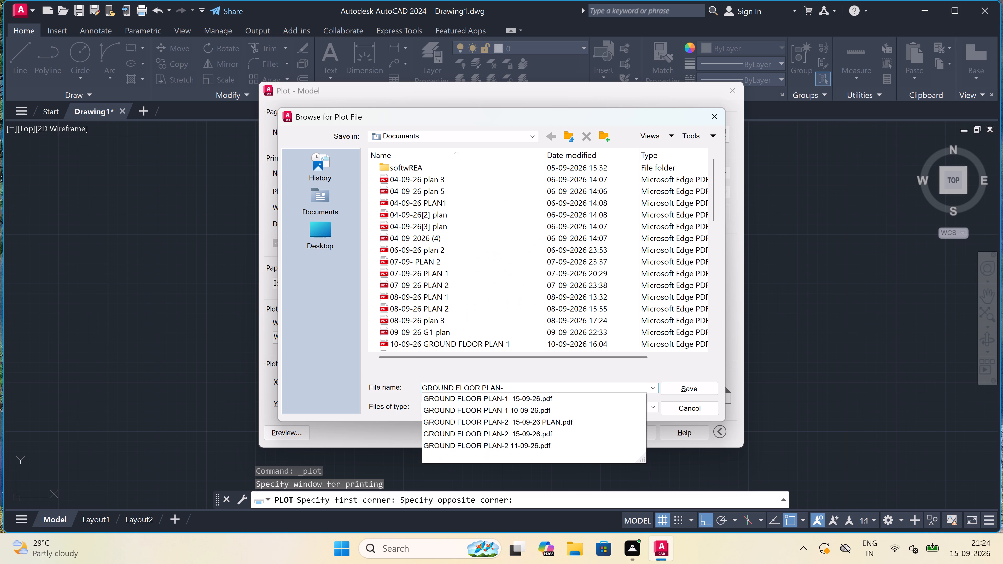
pyautogui.press('space')
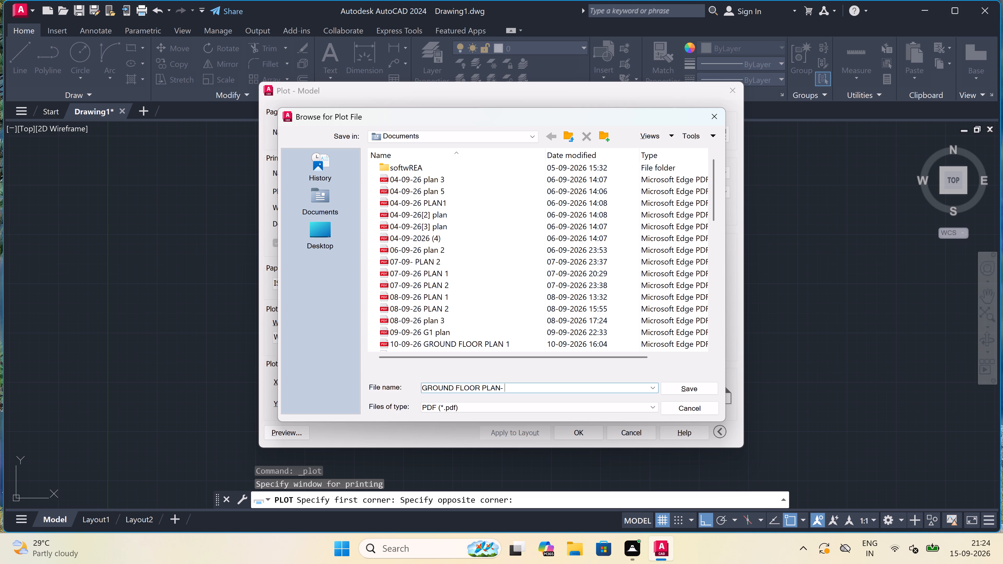
pyautogui.press('4')
pyautogui.press('-')
pyautogui.press('BackSpace')
pyautogui.press('space')
pyautogui.press('space')
pyautogui.write('14-09-')
pyautogui.write('26')
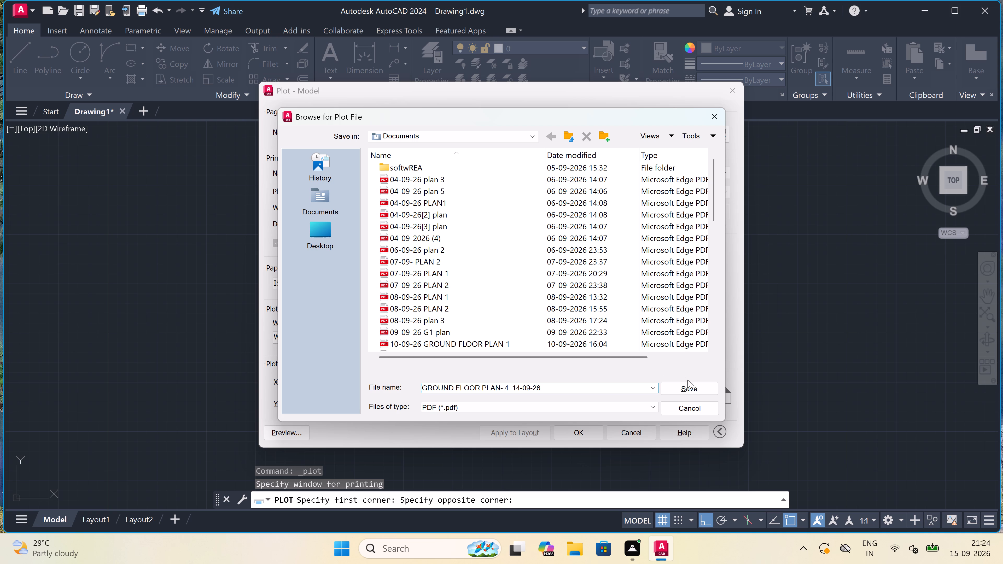
pyautogui.click(688, 386)
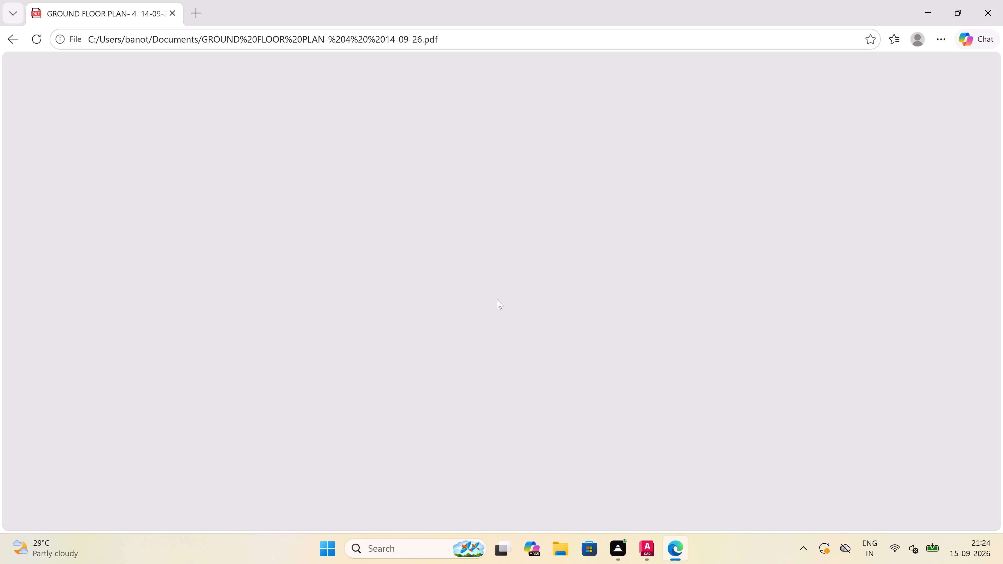
pyautogui.scroll(-3, 499, 291)
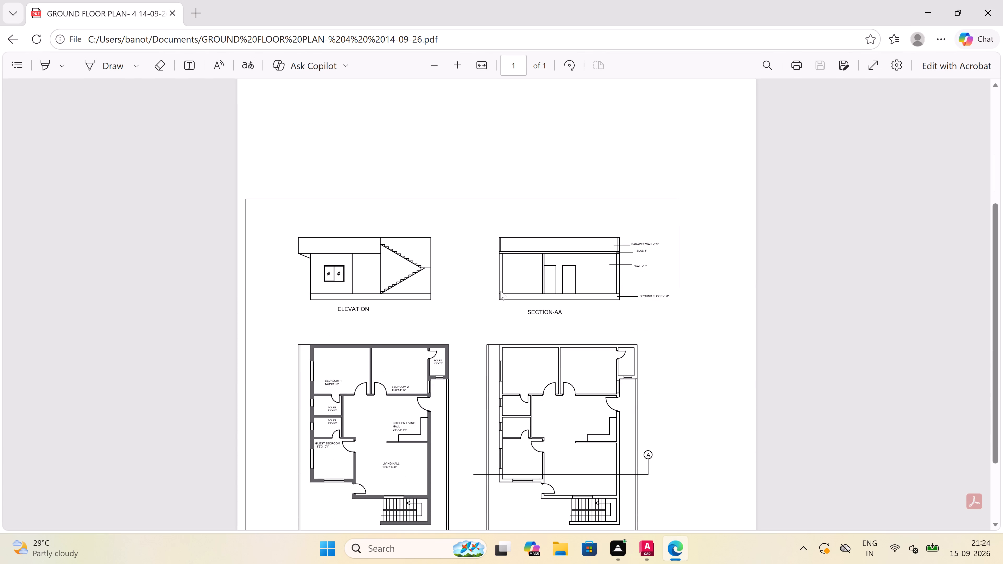
pyautogui.scroll(-3, 500, 290)
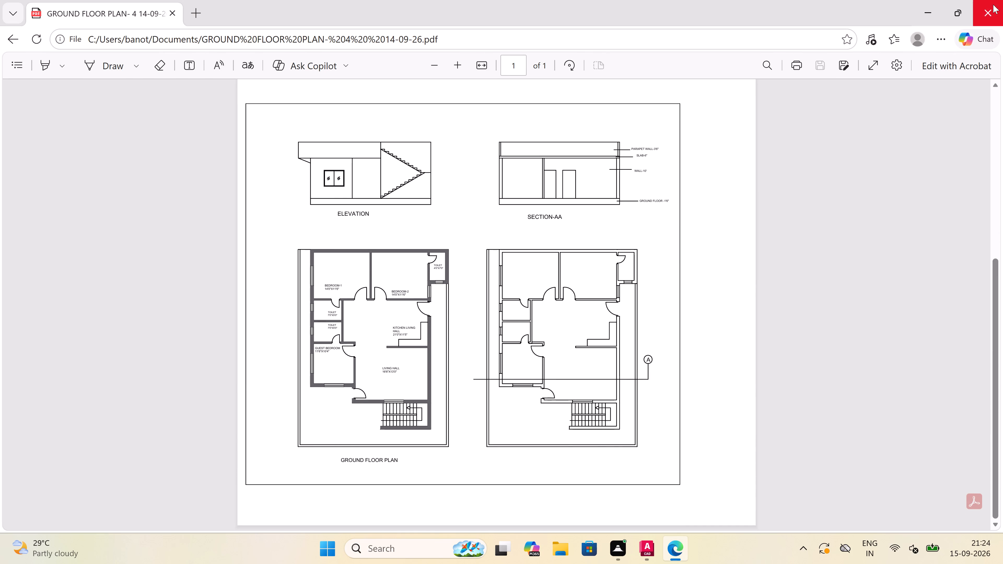
pyautogui.click(984, 13)
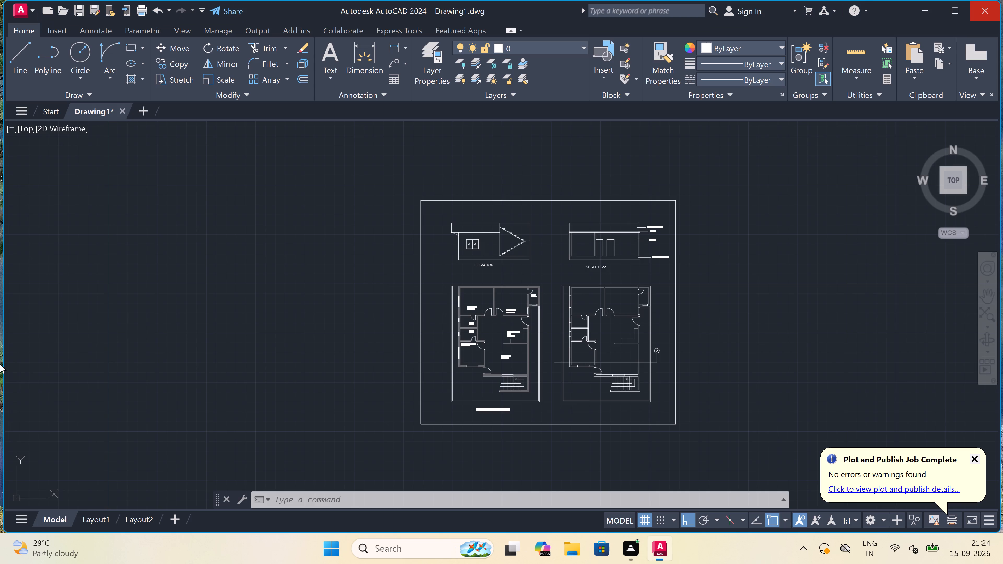
# Save the drawing in Documents under the name "GROUND FLOOR PLAN-4 15-09-26" as an AutoCAD 2018 DWG.
pyautogui.click(22, 11)
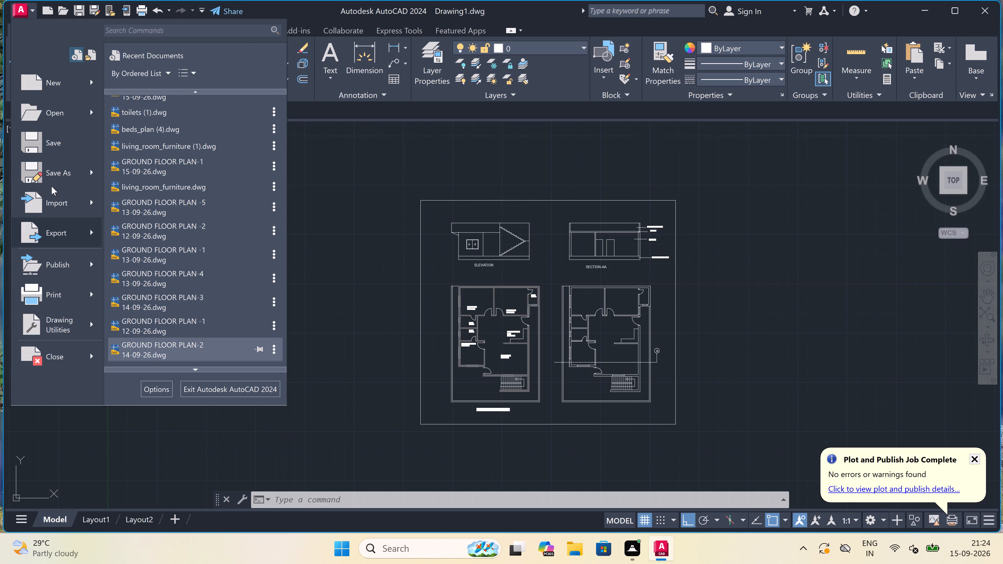
pyautogui.click(53, 174)
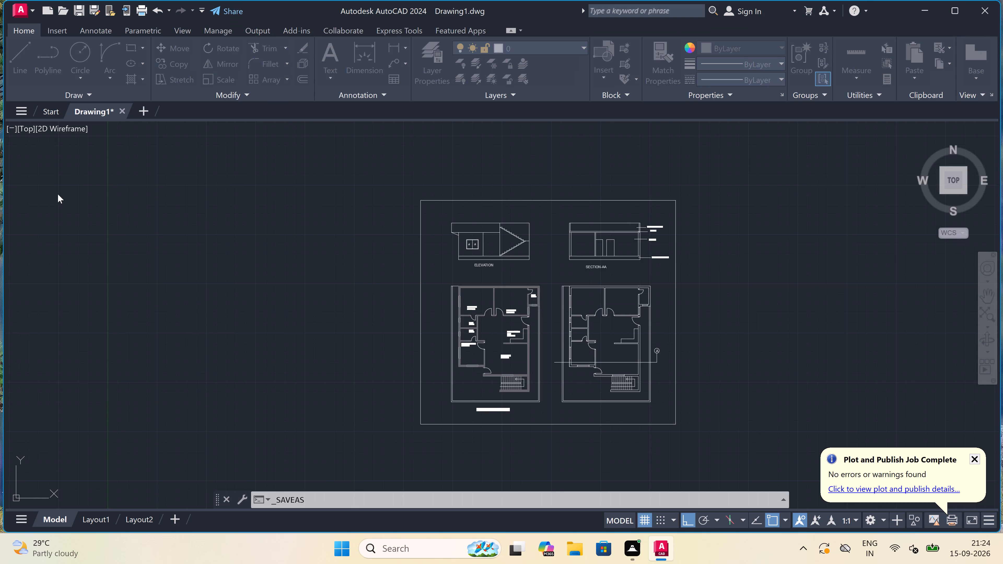
pyautogui.press('BackSpace')
pyautogui.write('GROUND FLOOR PLAN-')
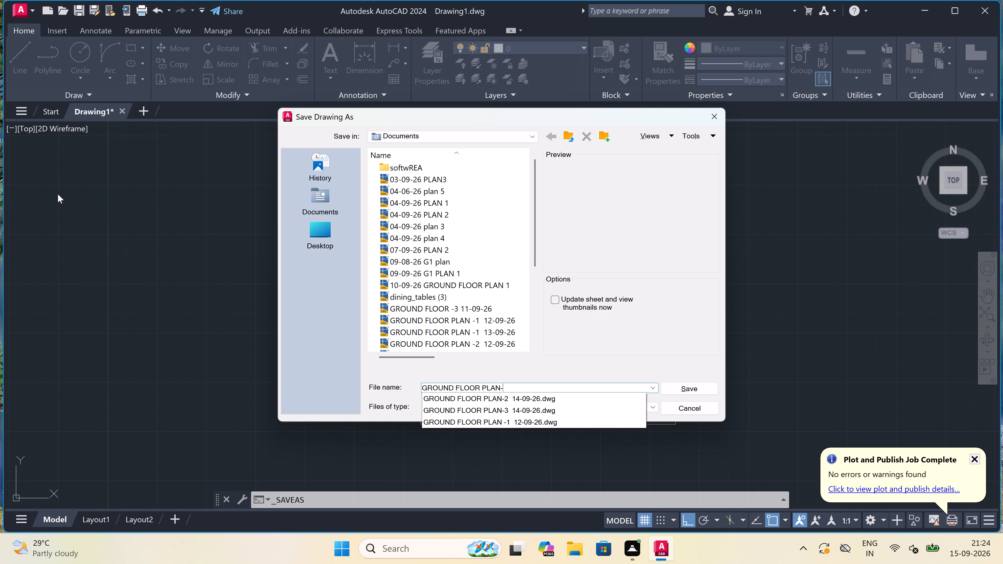
pyautogui.write('4 14')
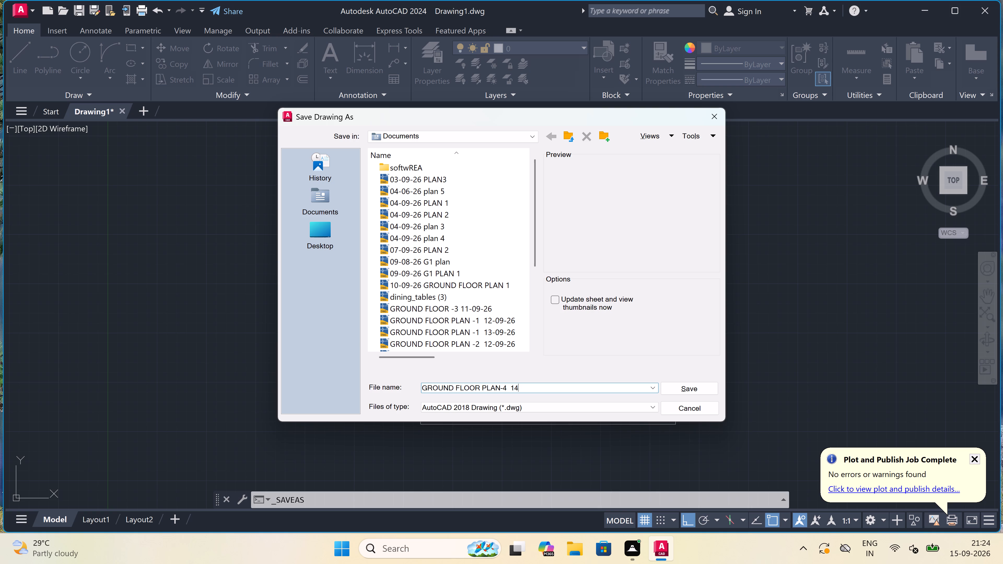
pyautogui.press('BackSpace')
pyautogui.write('5-09-')
pyautogui.write('26')
pyautogui.click(684, 382)
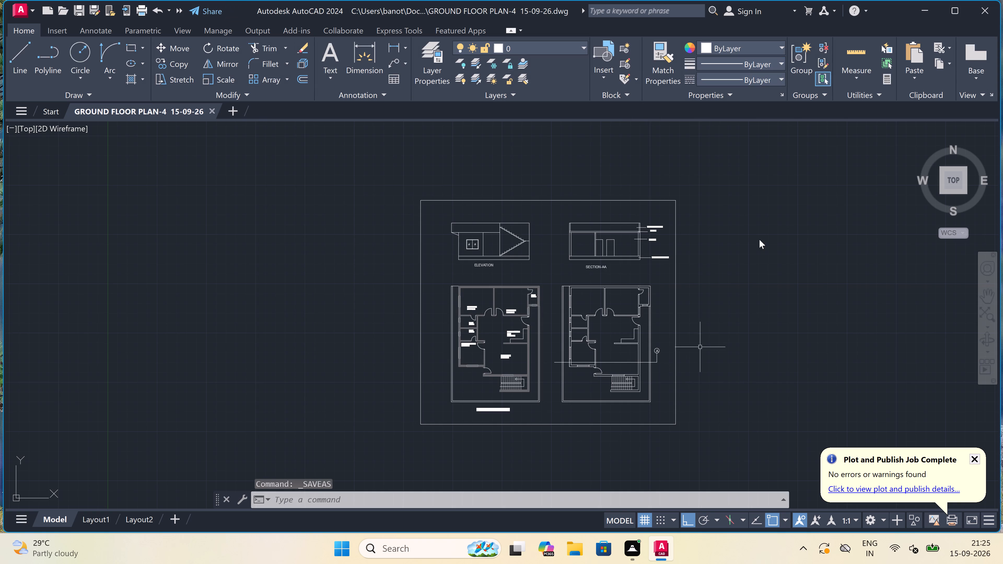
# Close the drawing application.
pyautogui.click(986, 10)
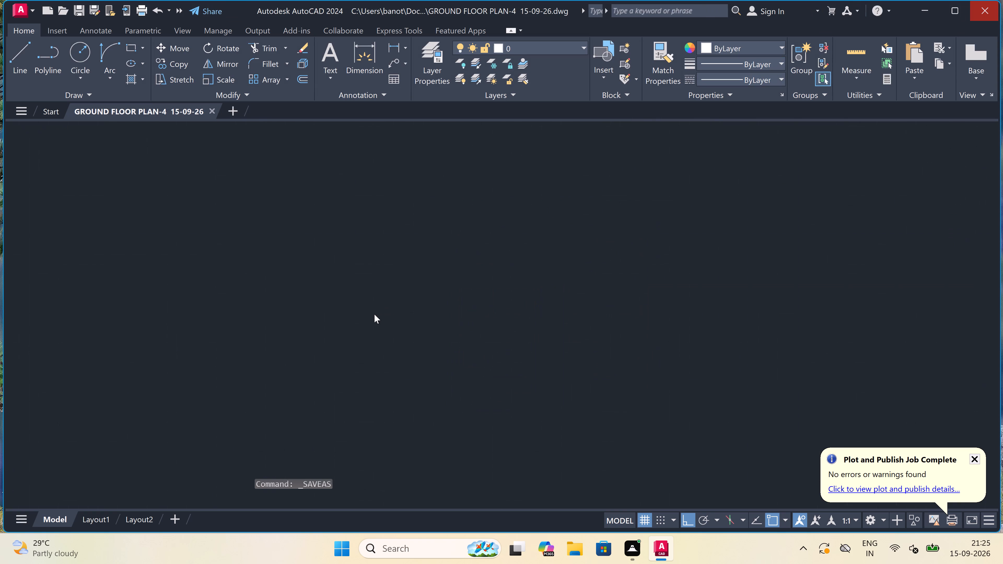